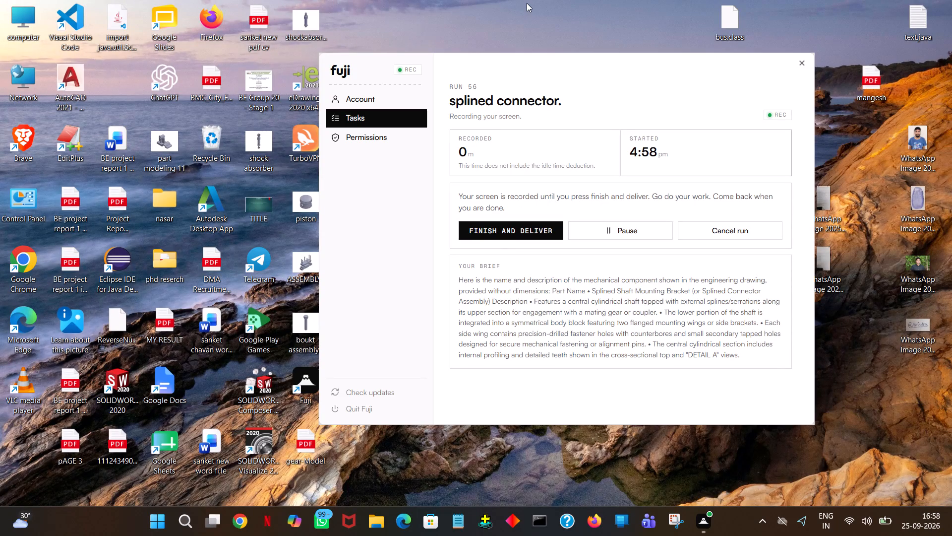
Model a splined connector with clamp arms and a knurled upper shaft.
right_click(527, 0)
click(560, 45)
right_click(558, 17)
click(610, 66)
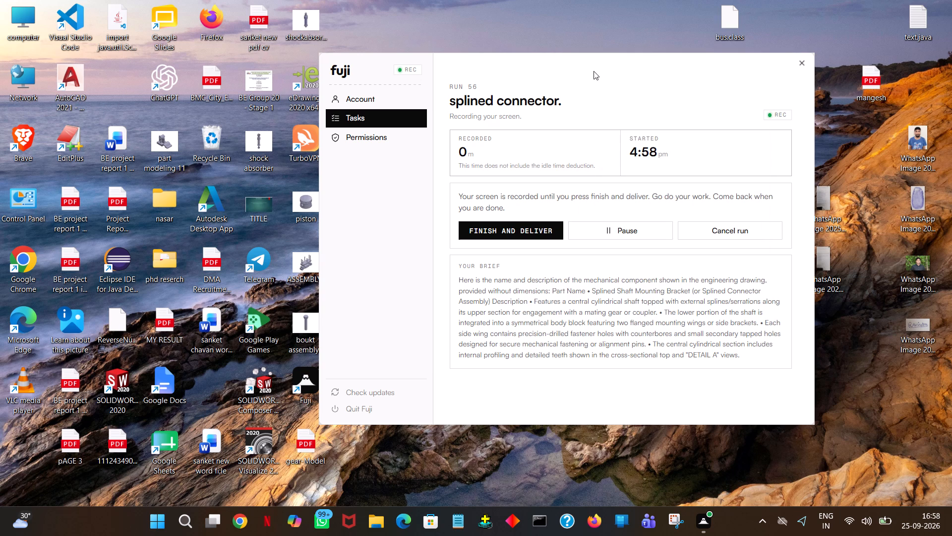
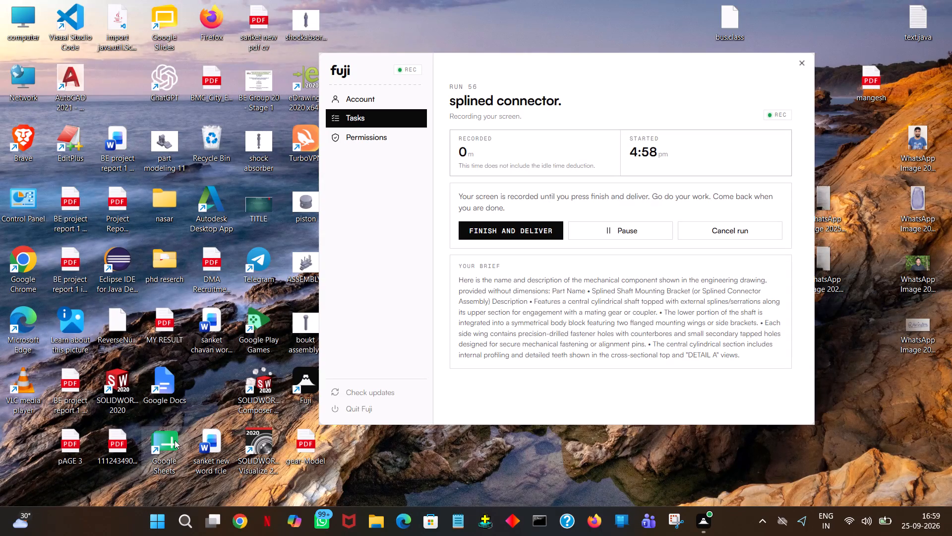
Launch SOLIDWORKS 2020 from the desktop to start modelling the splined connector.
double_click(123, 383)
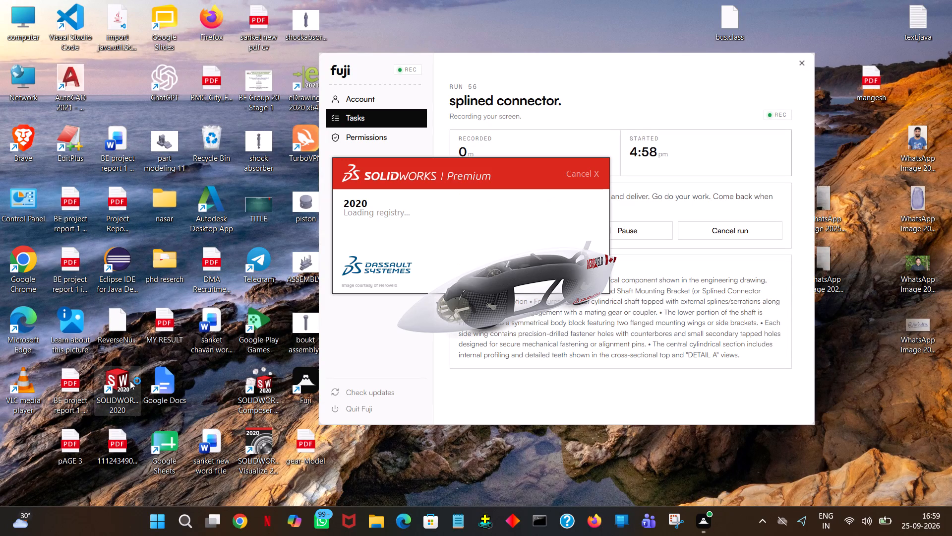
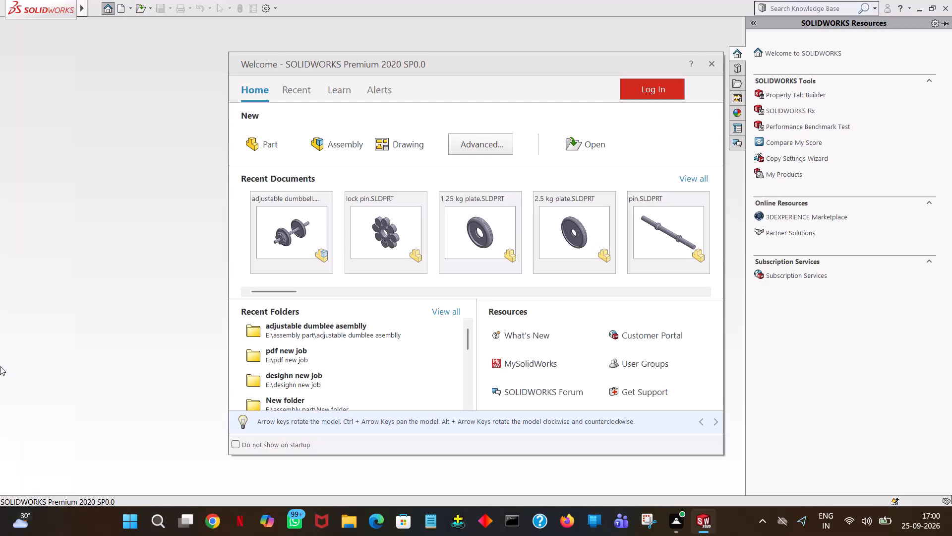
Create a new part document and dismiss the low-memory notification.
double_click(261, 140)
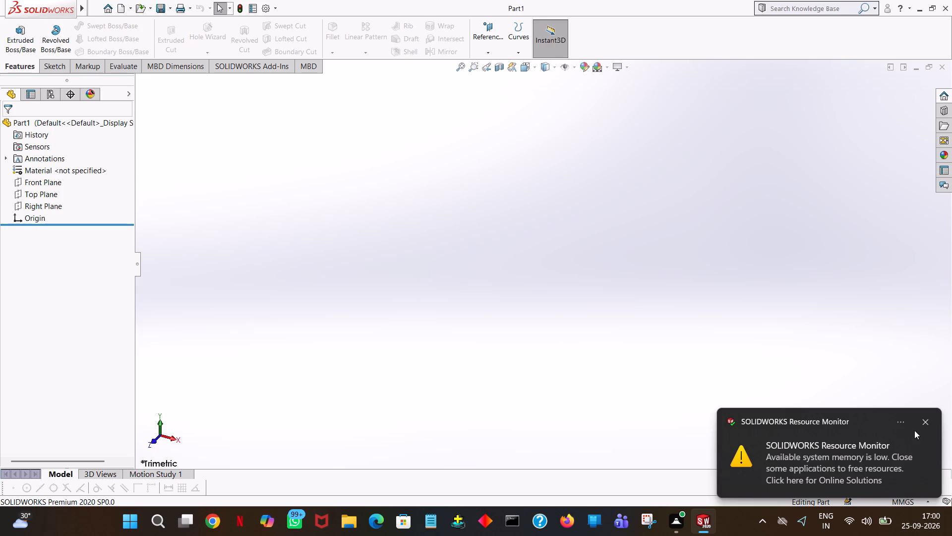
click(921, 421)
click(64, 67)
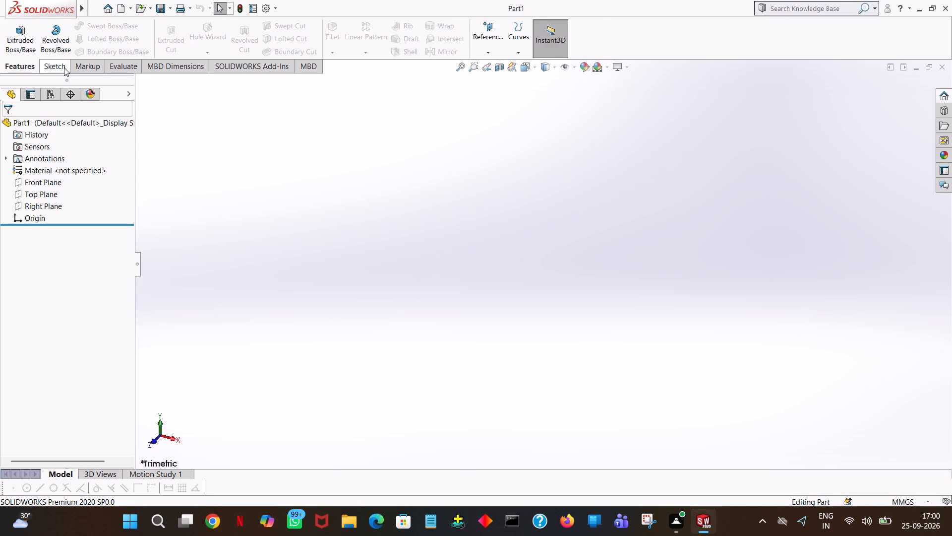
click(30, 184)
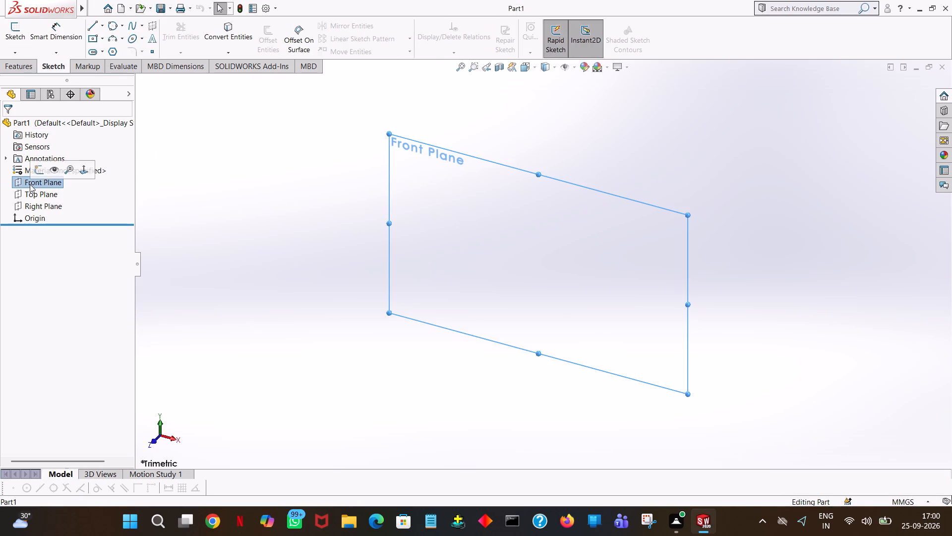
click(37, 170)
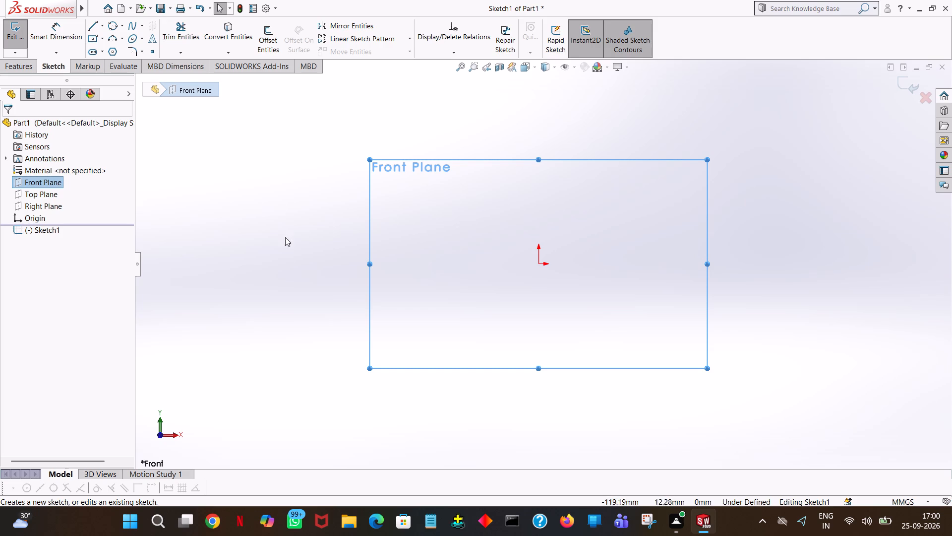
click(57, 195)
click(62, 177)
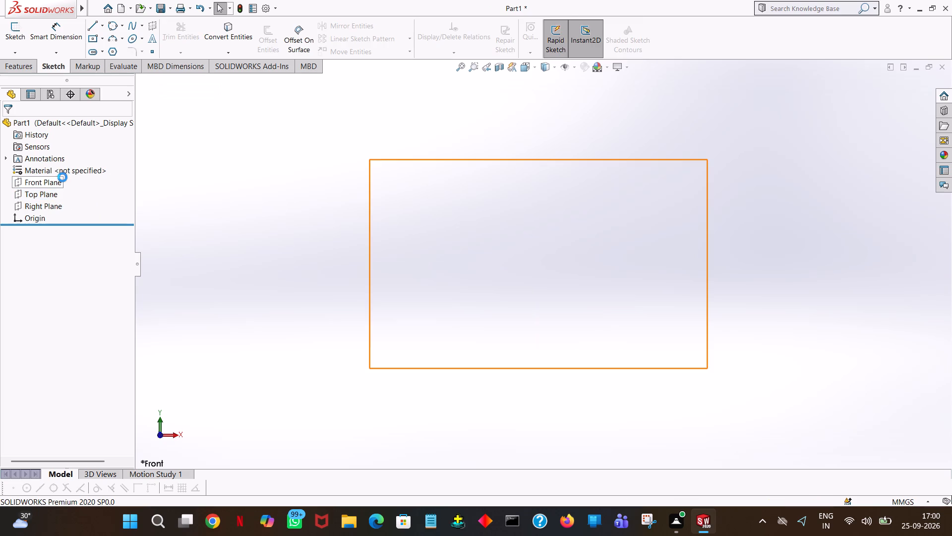
Start a sketch on the Top Plane and draw a circle about 28.75 mm in radius centred on the origin.
click(33, 194)
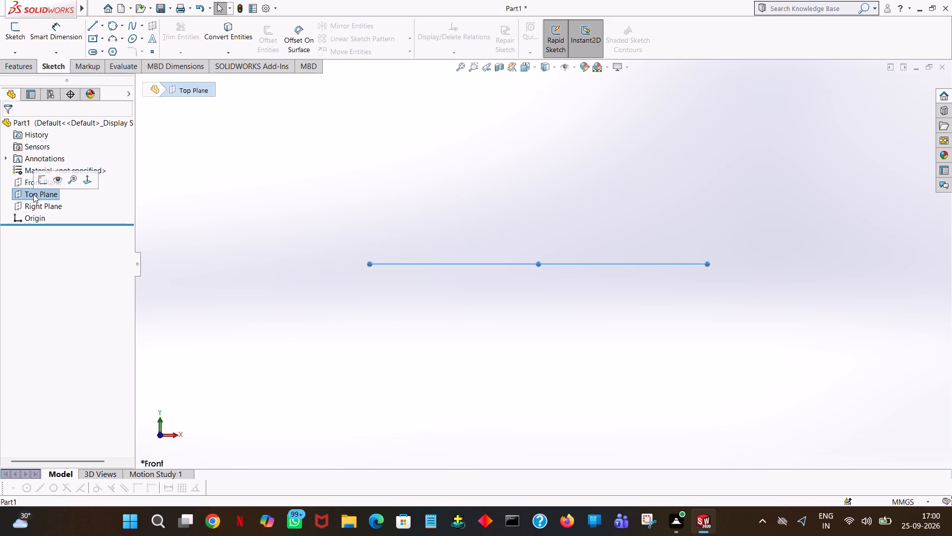
click(40, 180)
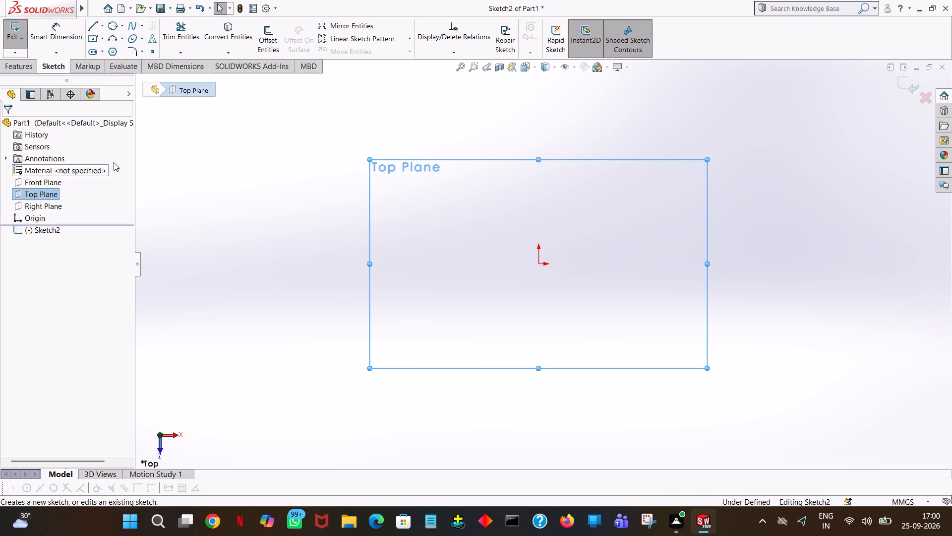
click(353, 122)
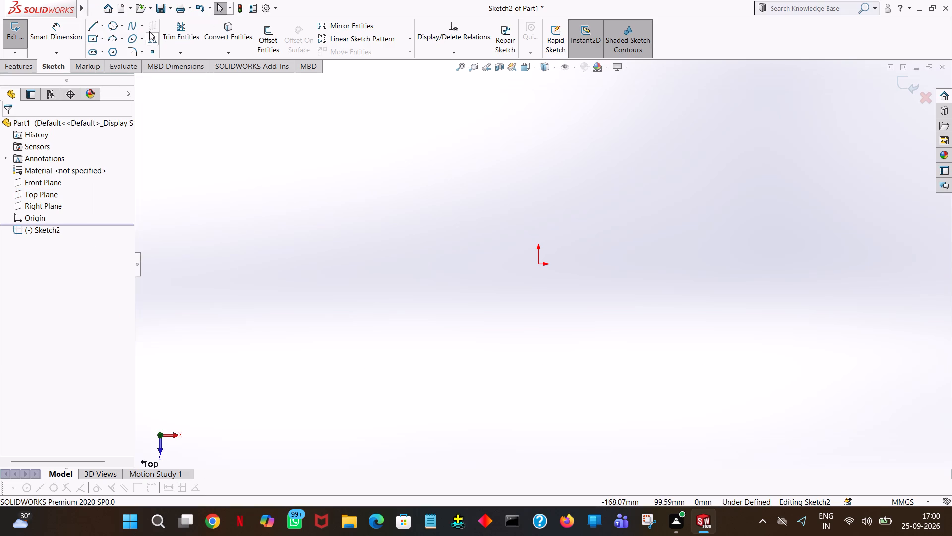
click(124, 26)
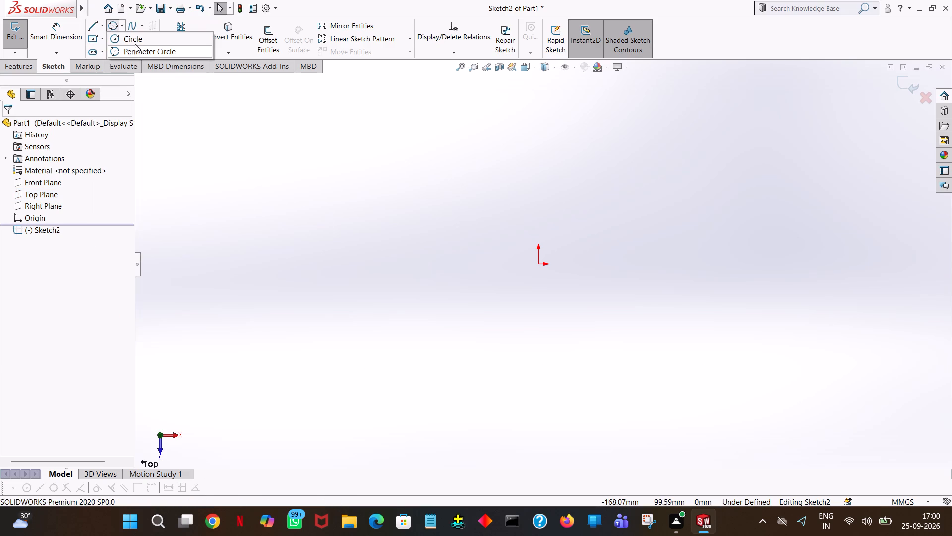
click(137, 38)
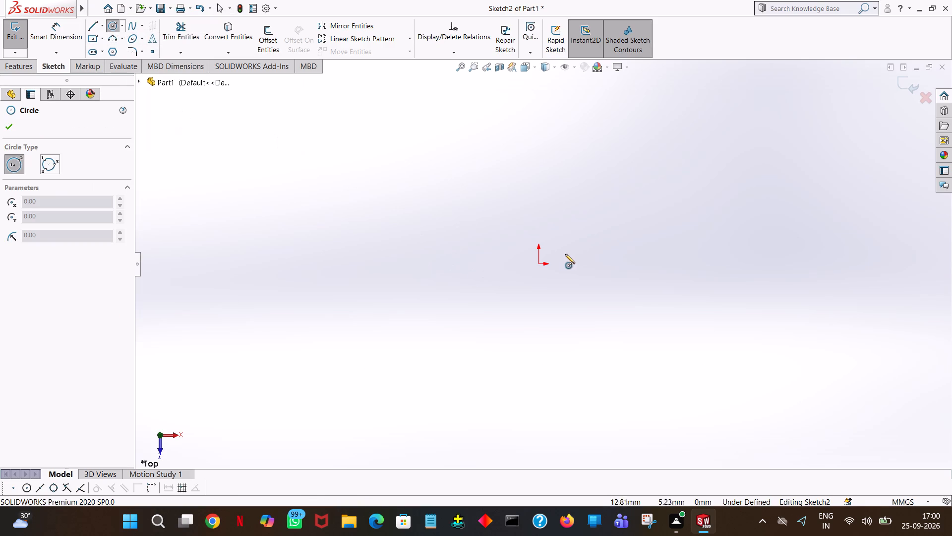
click(538, 266)
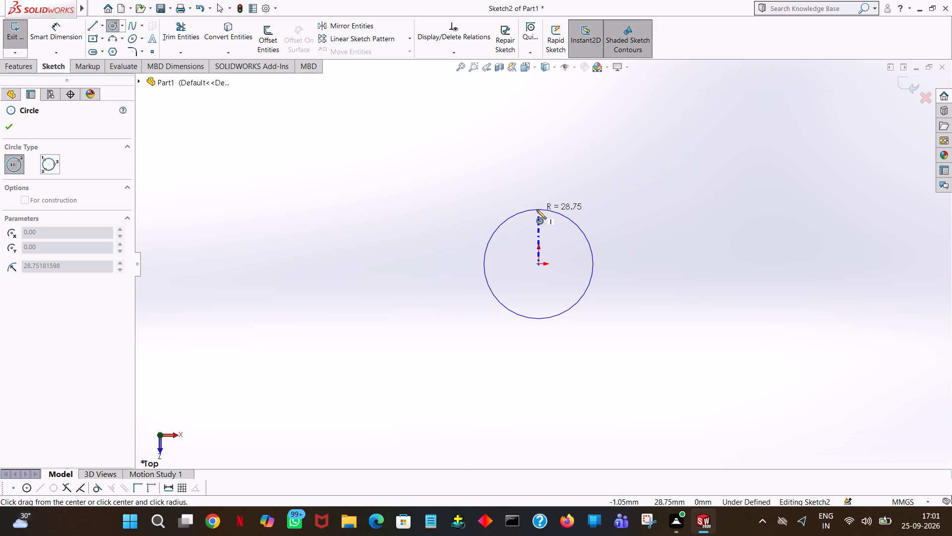
key(2)
key(7)
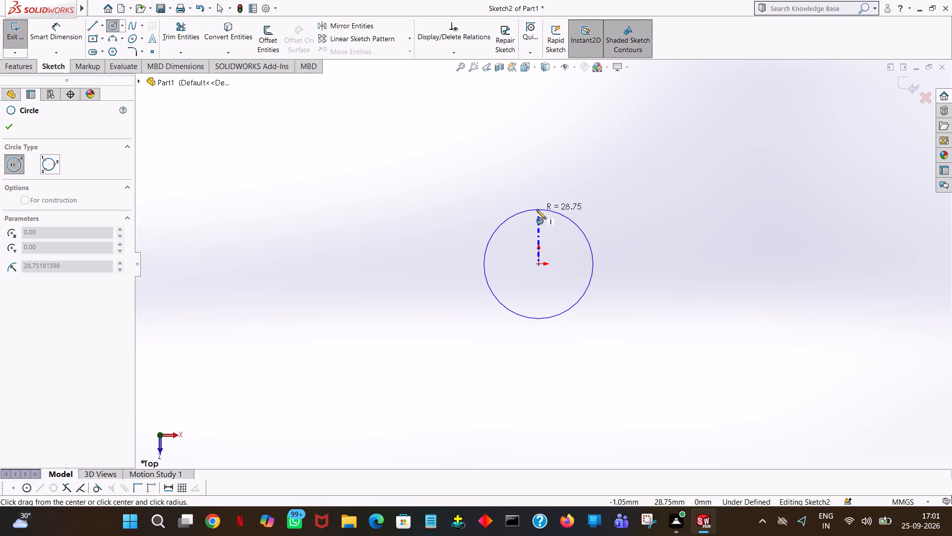
click(536, 209)
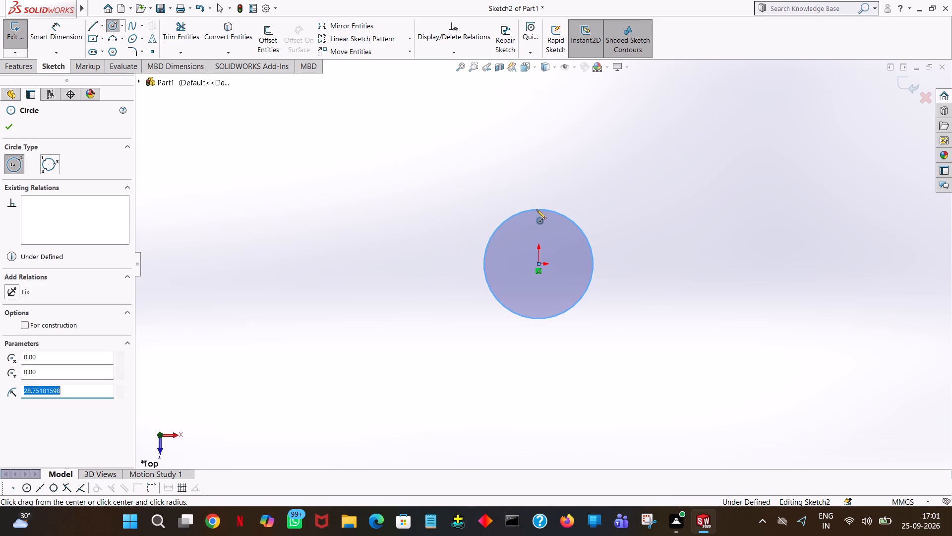
Set the circle's radius to 27.5/2 (13.75 mm) and finish the Circle command.
text(27.)
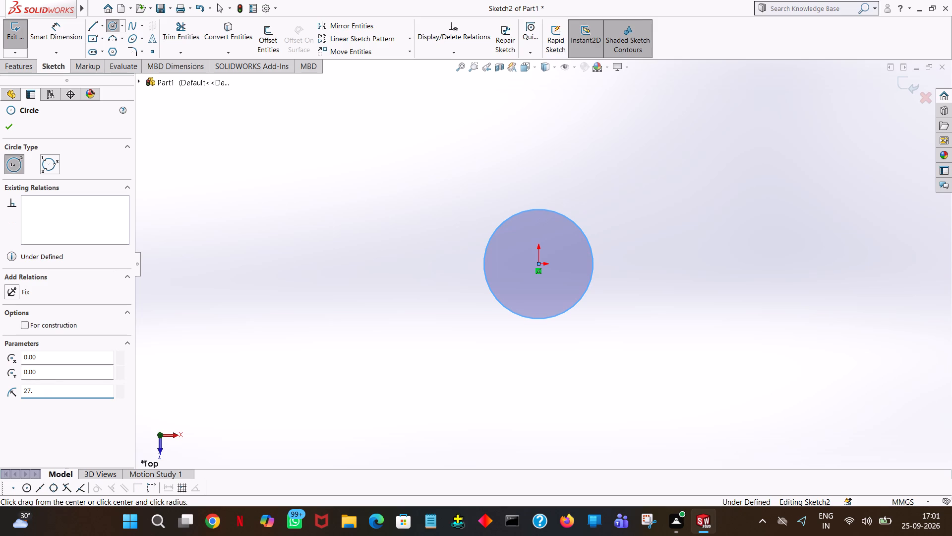
key(5)
text(/2)
key(Return)
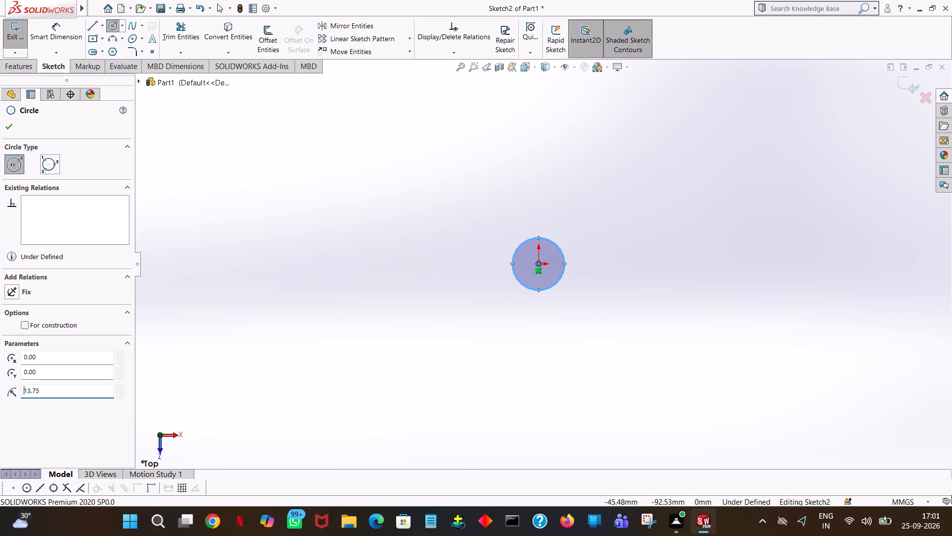
click(327, 155)
right_click(327, 155)
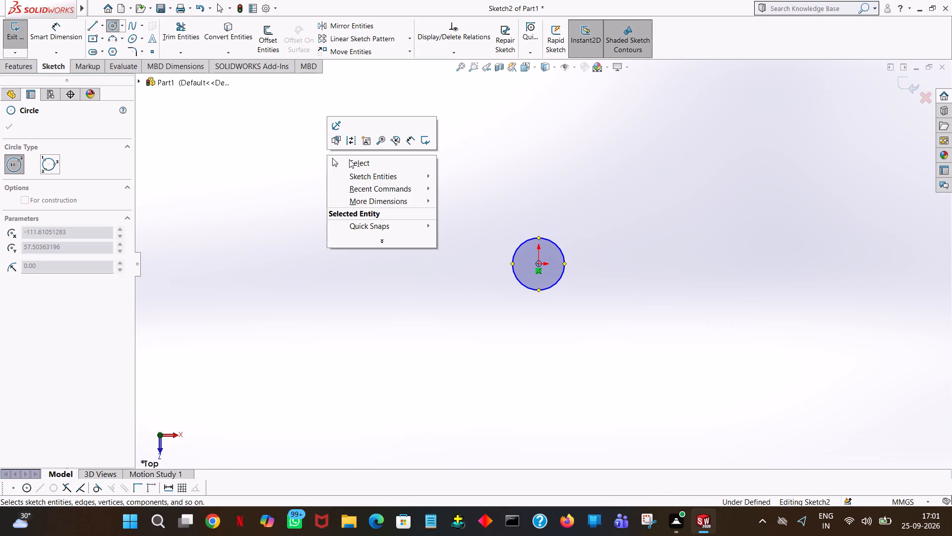
click(349, 159)
click(457, 67)
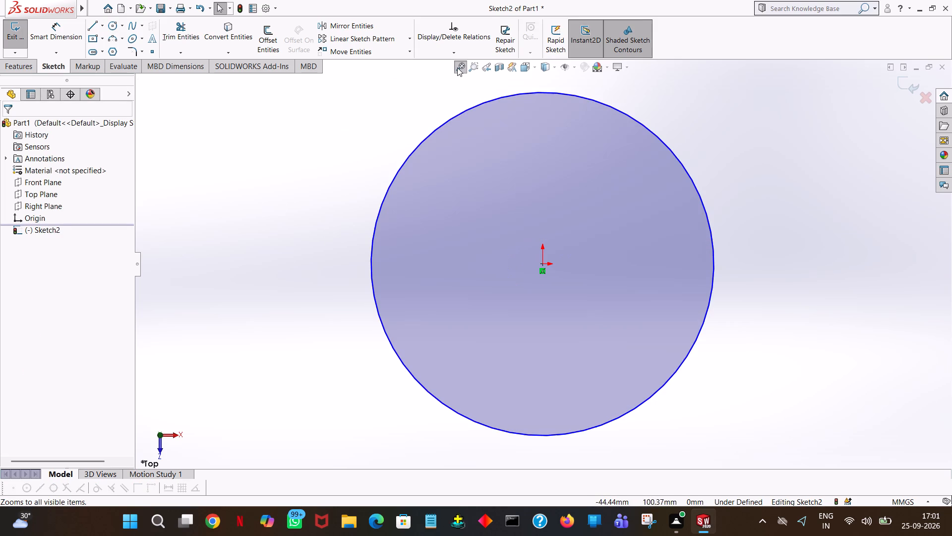
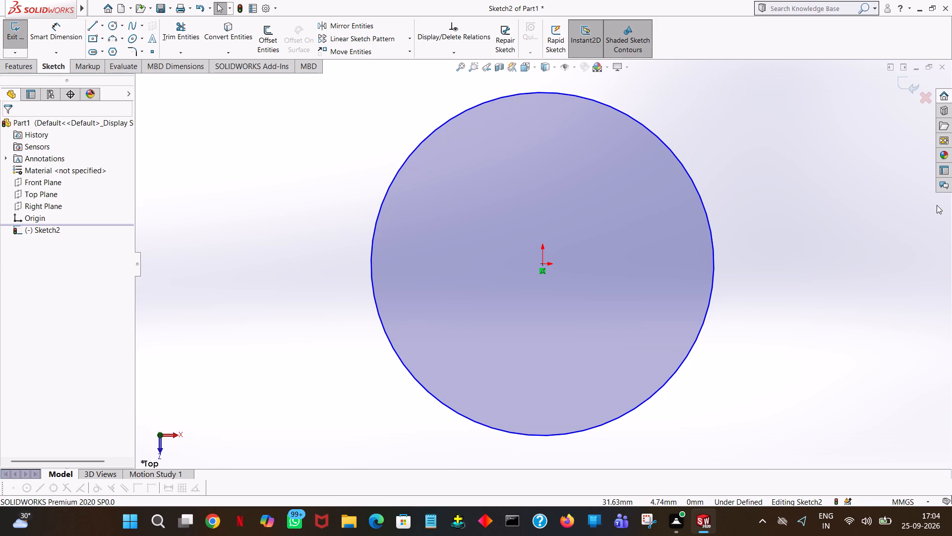
Extrude the Top Plane circle upward as a blind boss with a depth of 87-35-43 (9 mm).
click(10, 66)
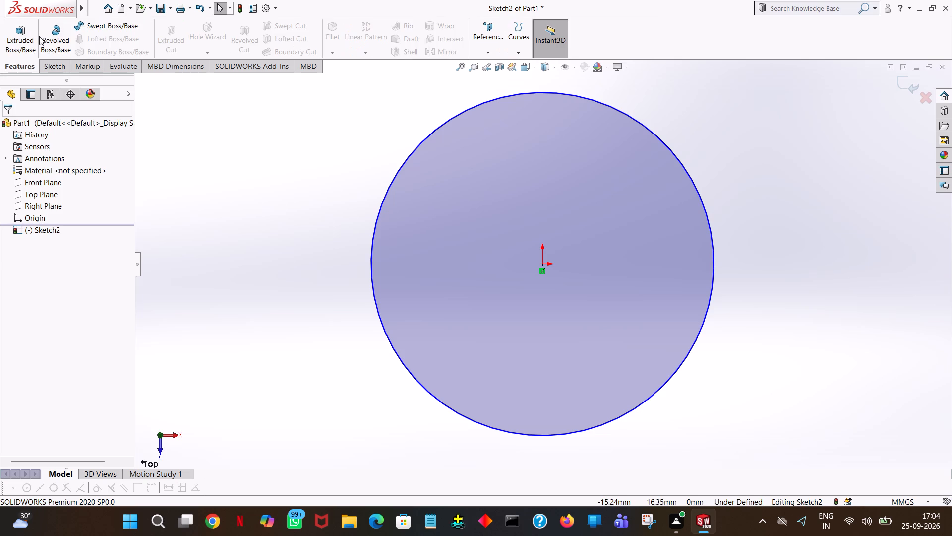
click(20, 37)
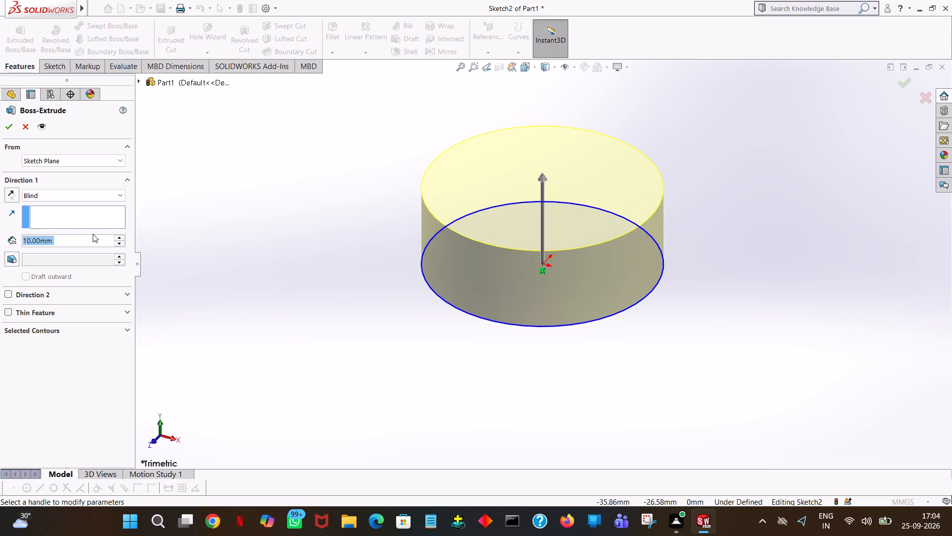
text(87-)
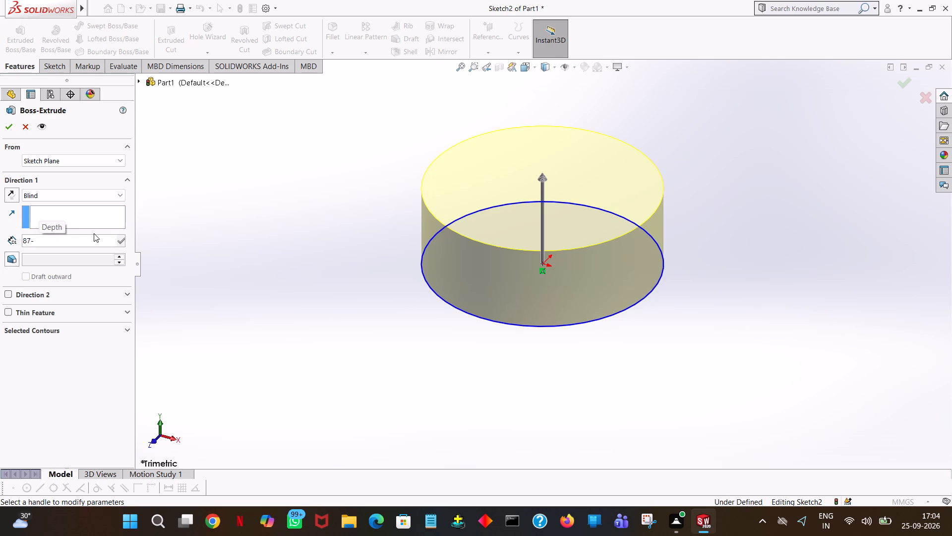
text(35-)
text(43)
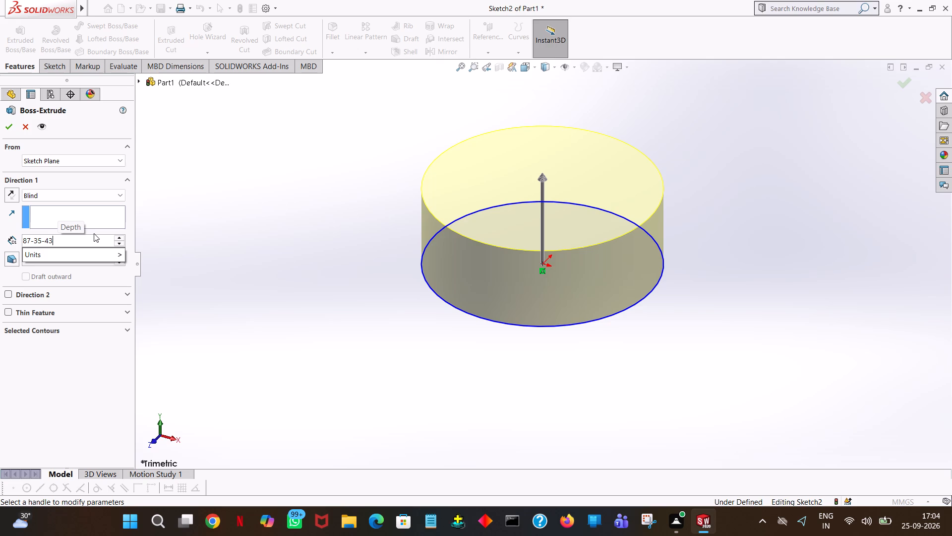
key(Return)
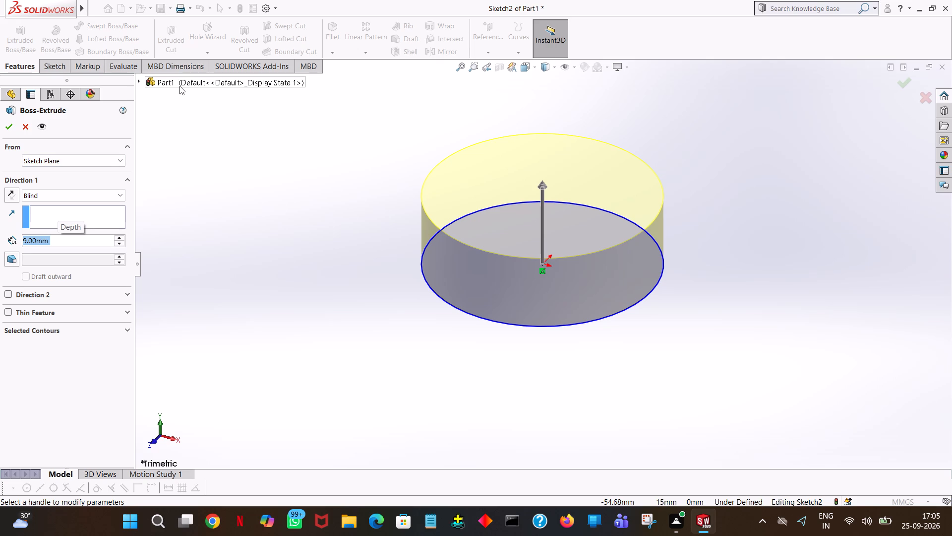
click(11, 126)
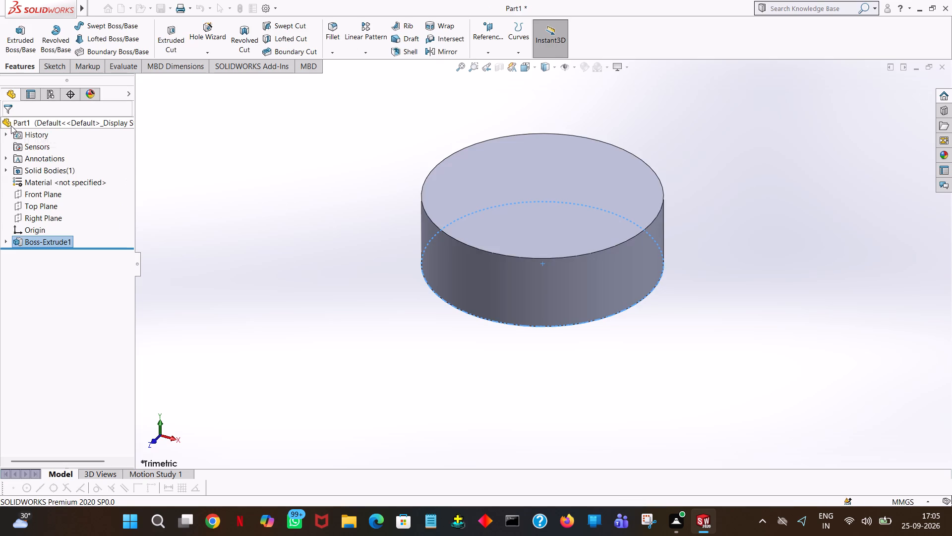
click(403, 154)
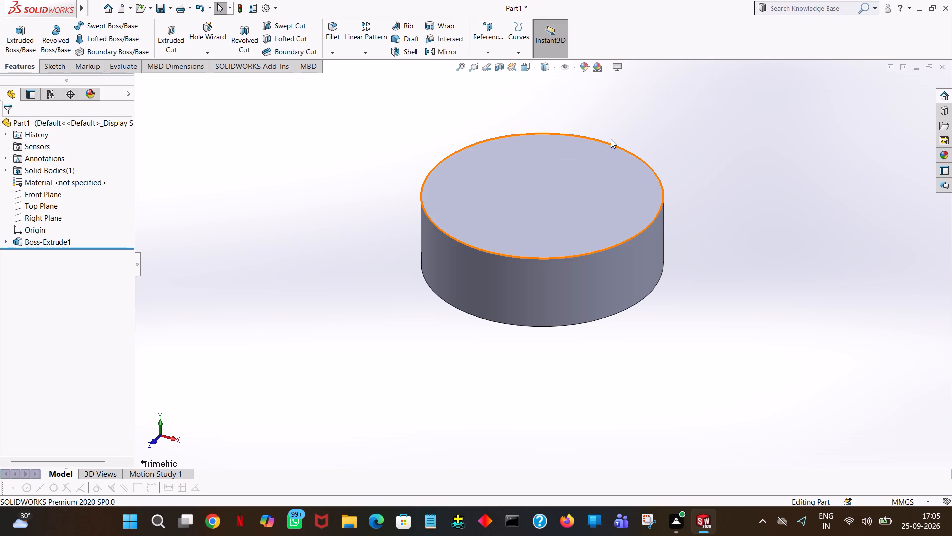
Sketch an origin-centred circle on the disc's upper face and set its radius to 29.5/2 (14.75 mm).
click(29, 43)
click(585, 180)
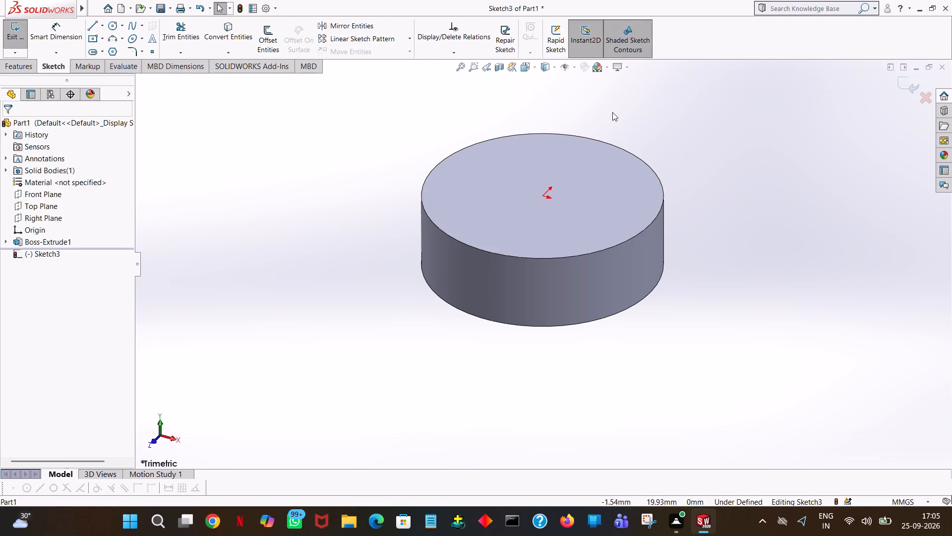
middle_drag(627, 192, 643, 291)
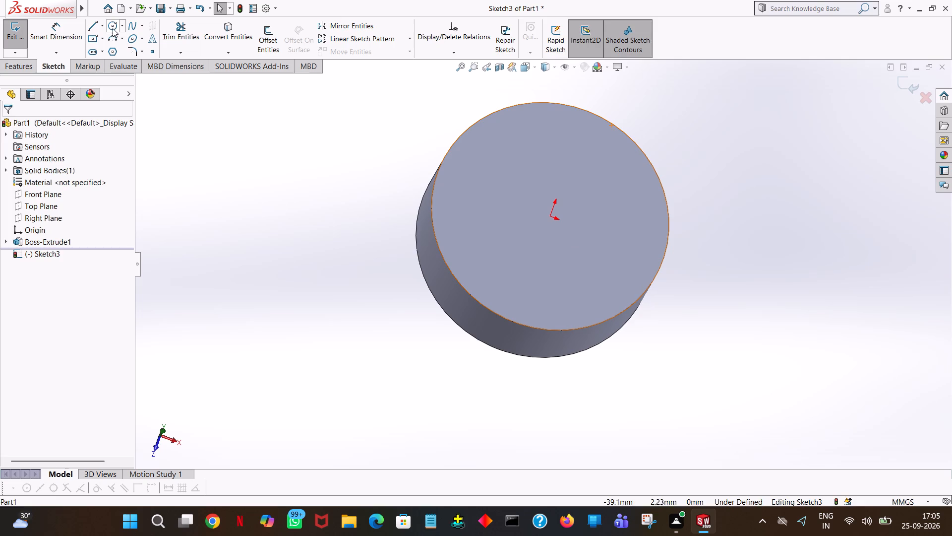
click(113, 28)
click(550, 218)
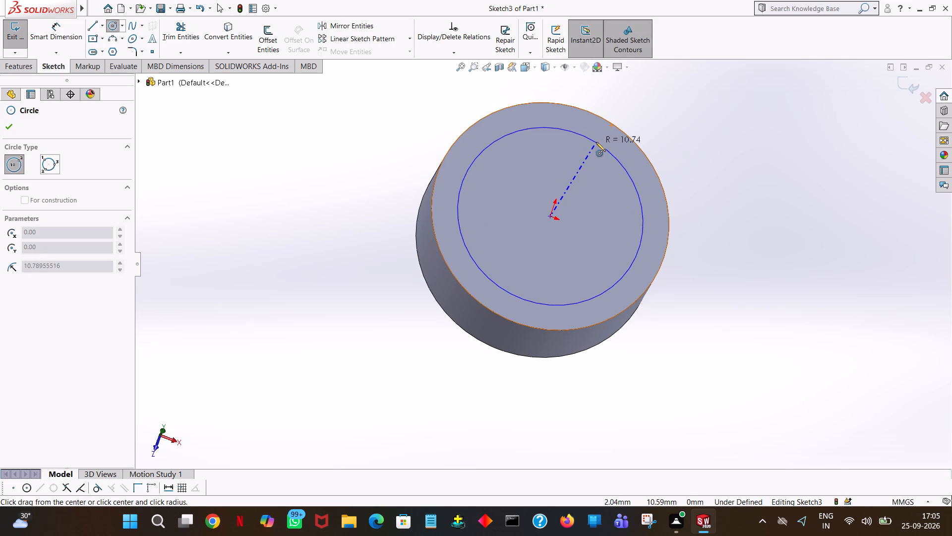
click(596, 142)
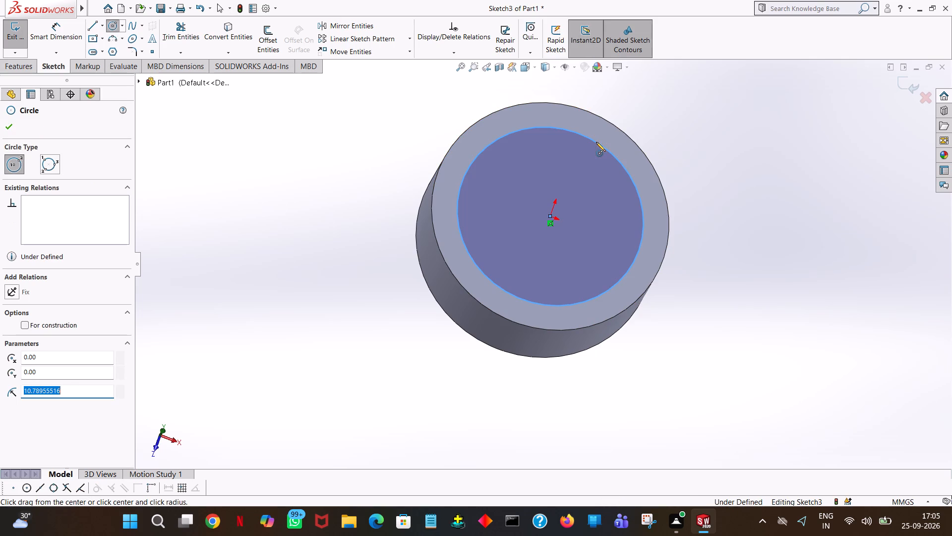
text(29.5/2)
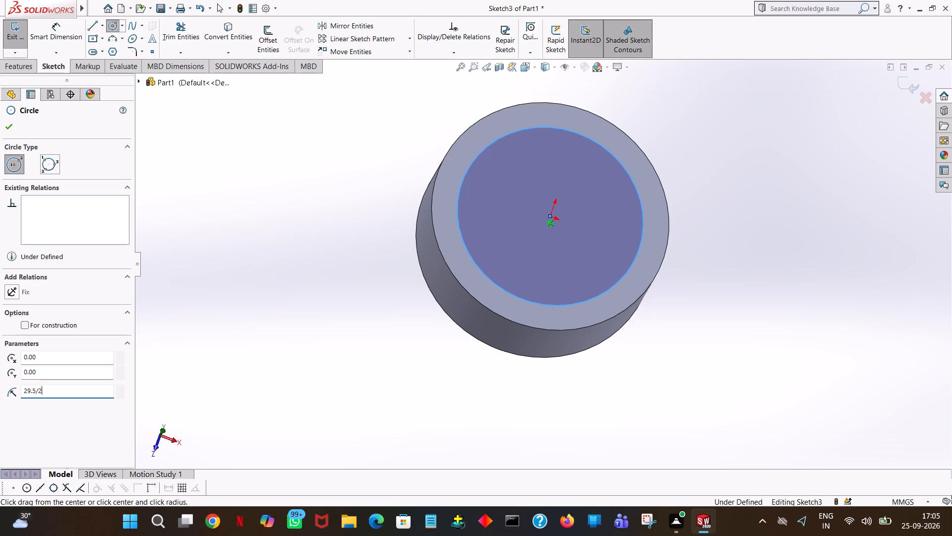
key(Return)
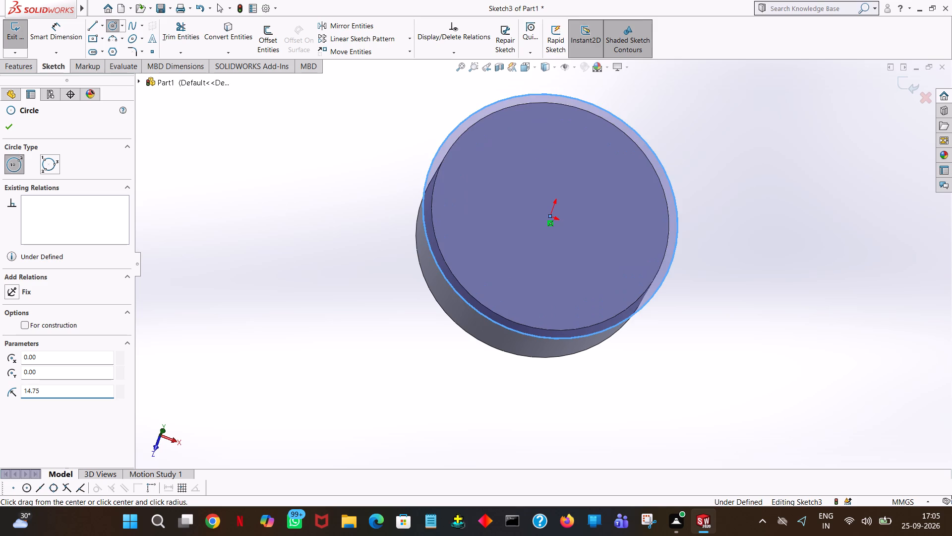
middle_drag(723, 200, 721, 74)
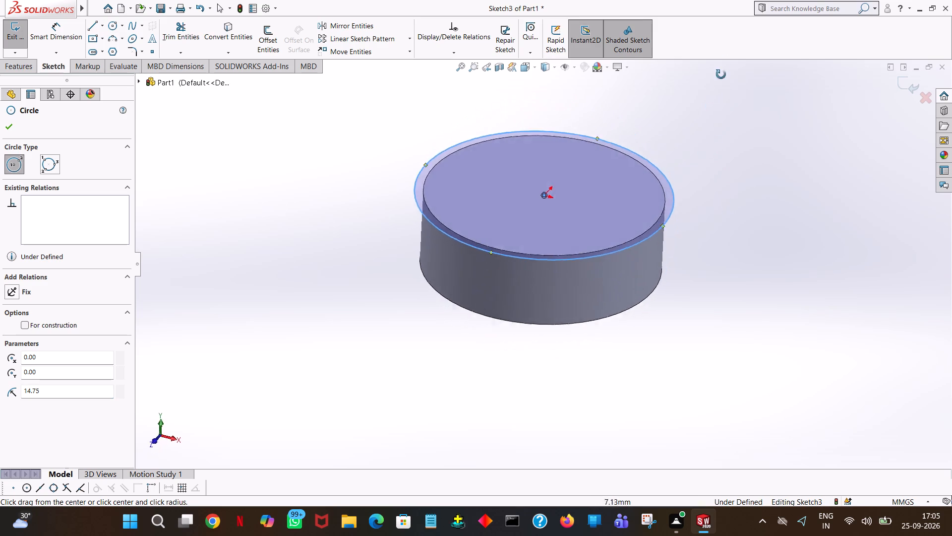
middle_drag(721, 74, 746, 72)
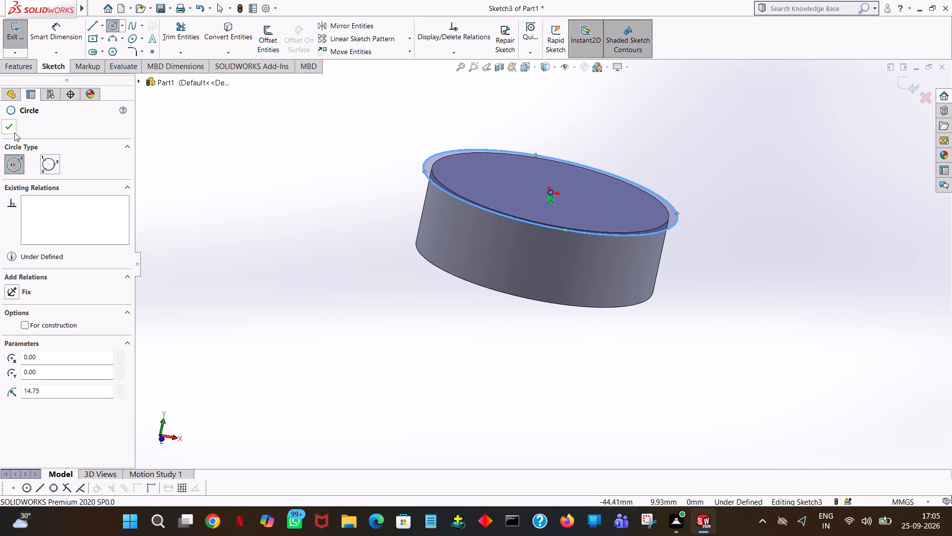
click(12, 131)
Extrude the 14.75 mm radius circle 35 mm upward from the disc, merged with the body.
click(10, 66)
click(13, 54)
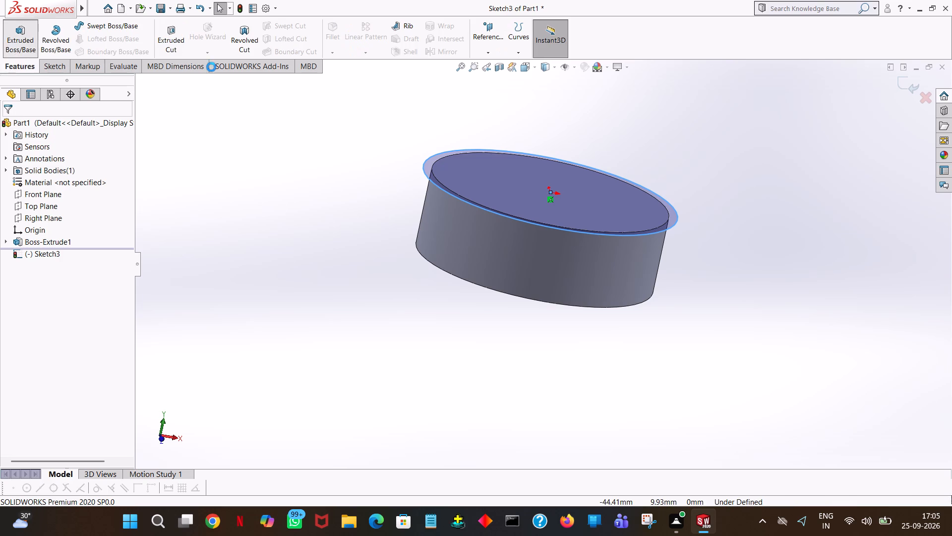
middle_drag(756, 221, 780, 152)
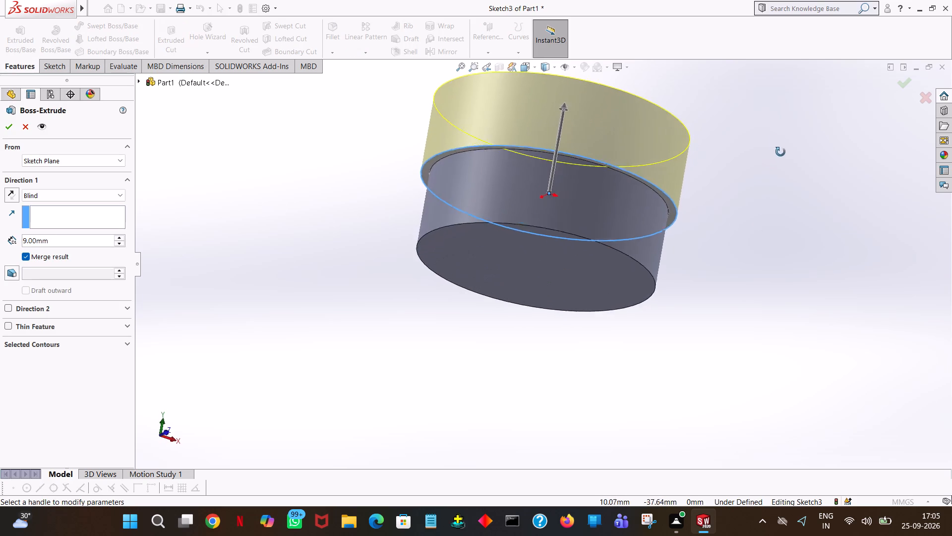
middle_drag(780, 152, 825, 221)
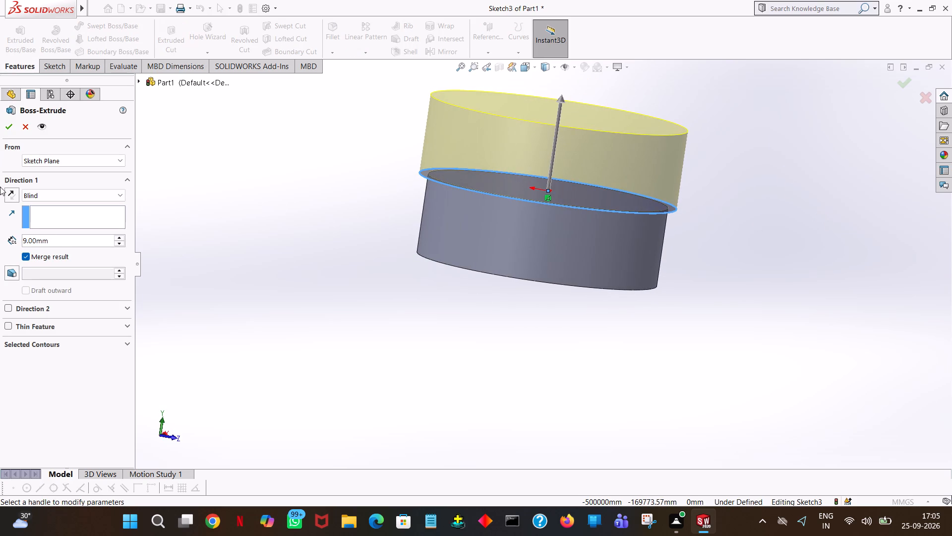
double_click(63, 245)
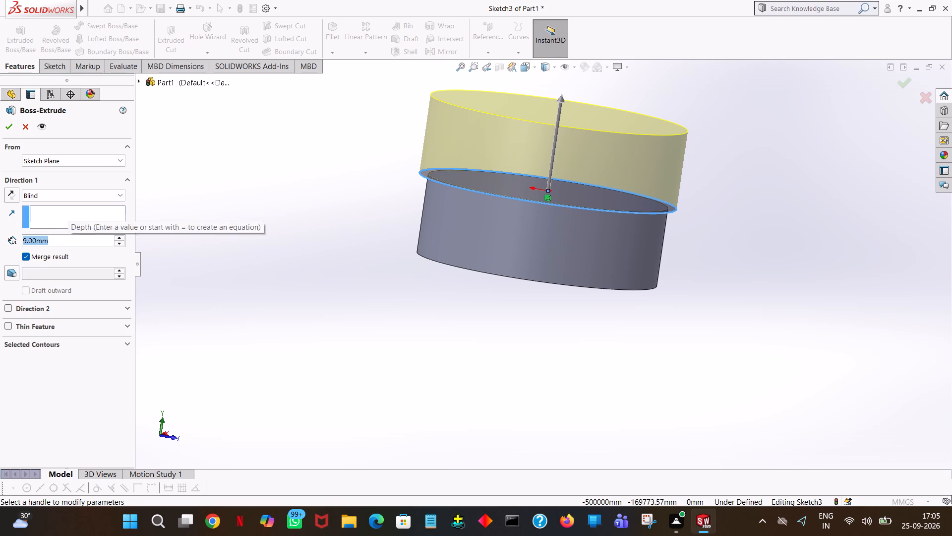
text(35)
key(Return)
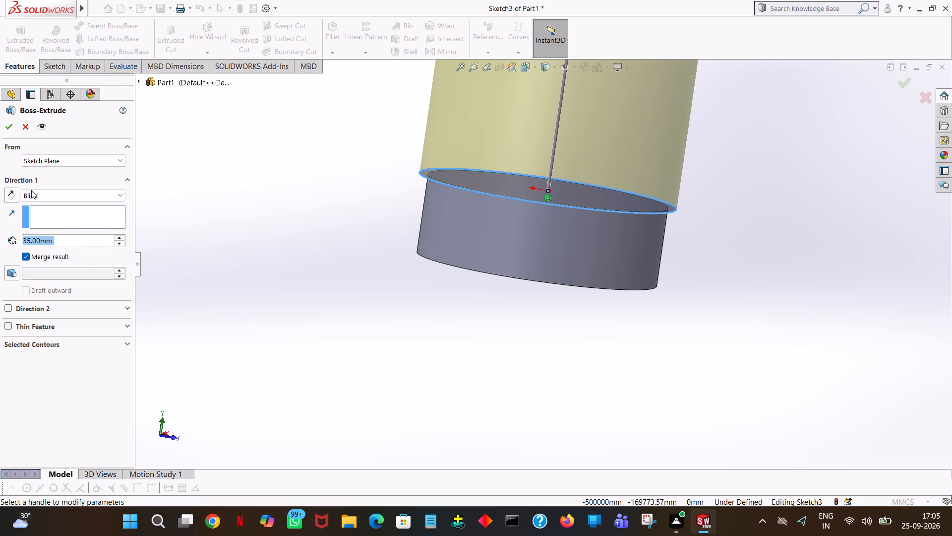
click(6, 133)
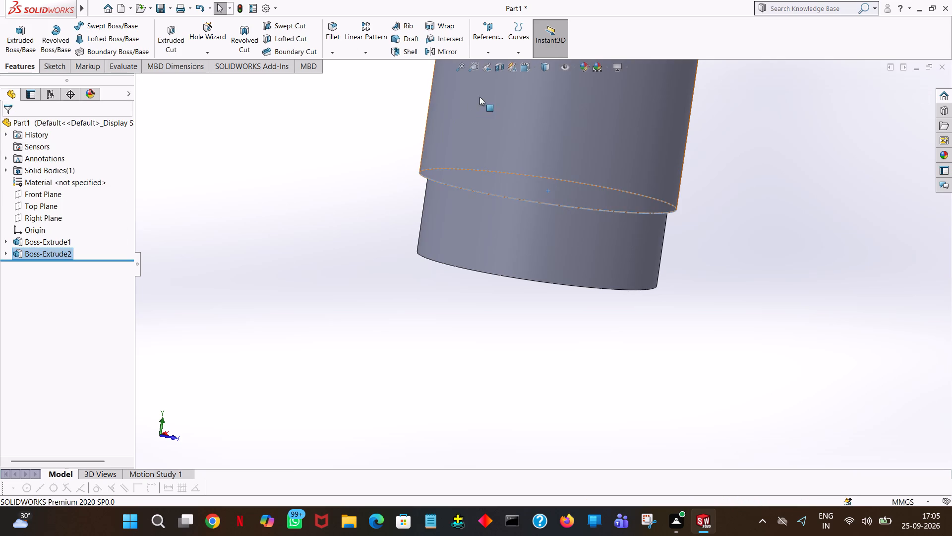
click(229, 230)
Sketch an origin-centred circle on the upper end face of the 35 mm section and set its radius to 31/2 (15.5 mm).
middle_drag(336, 245, 357, 198)
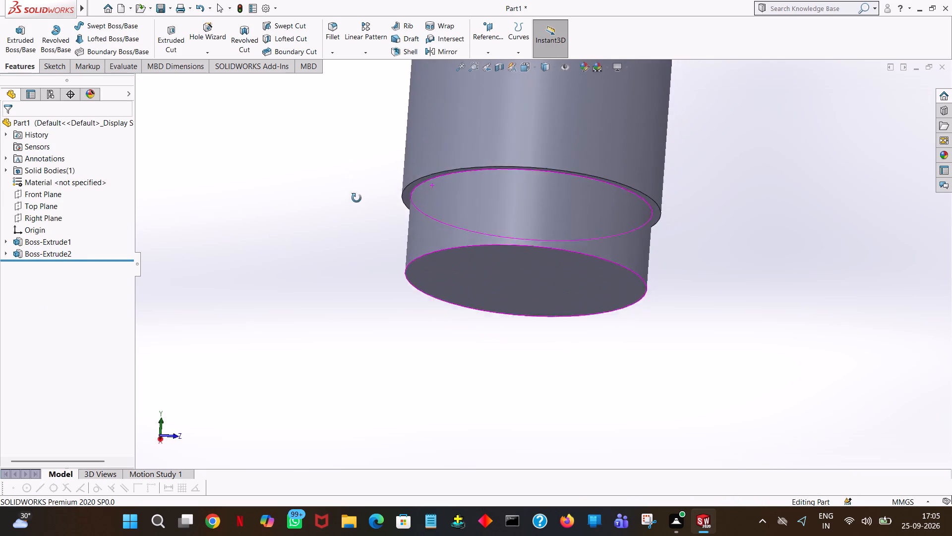
middle_drag(357, 198, 380, 240)
click(461, 65)
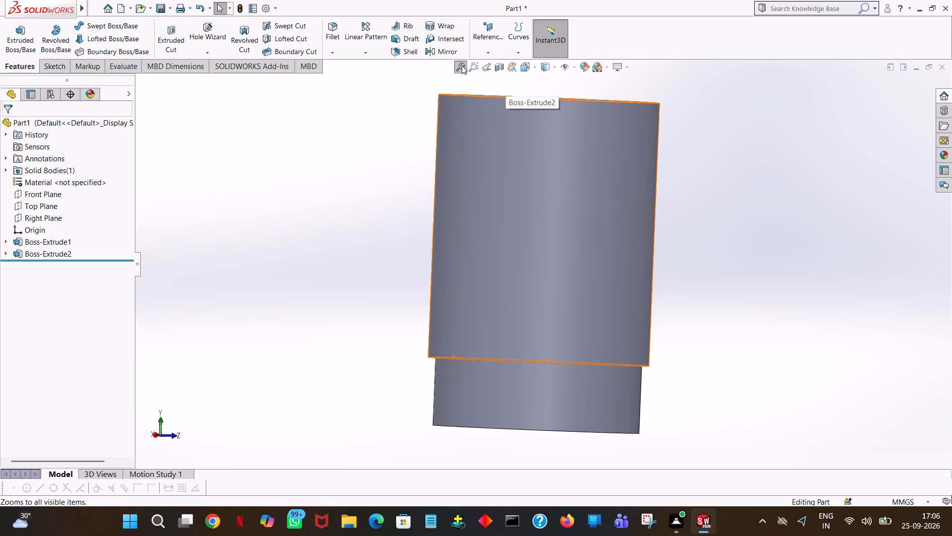
middle_drag(679, 204, 683, 300)
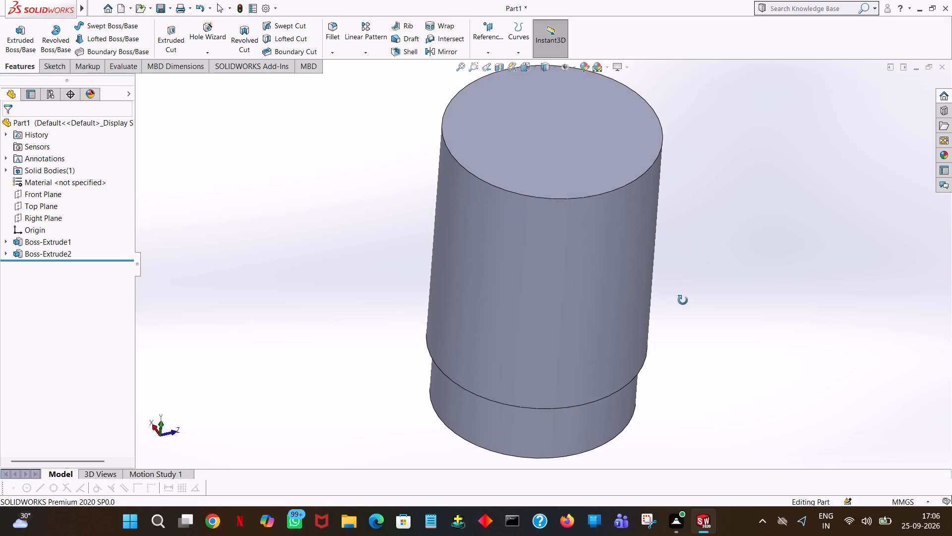
middle_drag(683, 300, 683, 304)
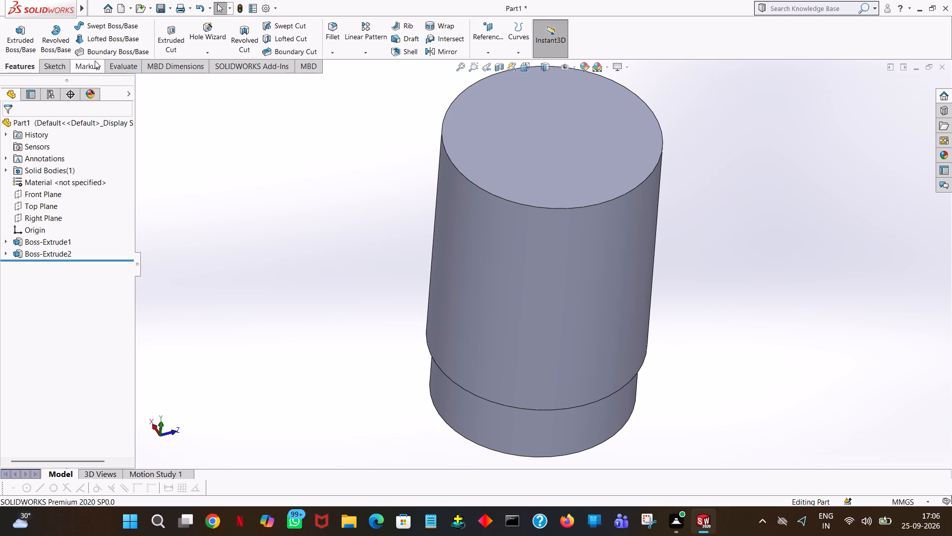
click(31, 38)
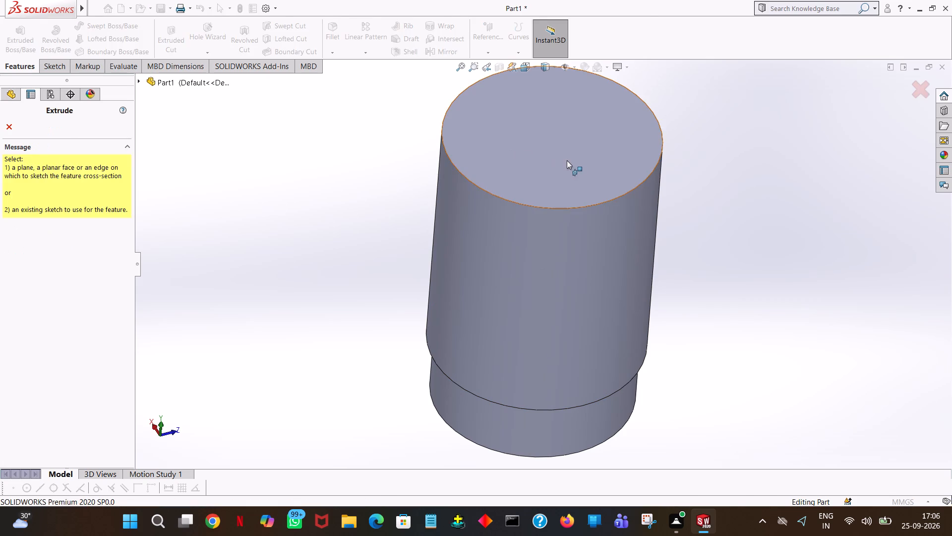
click(567, 160)
click(107, 28)
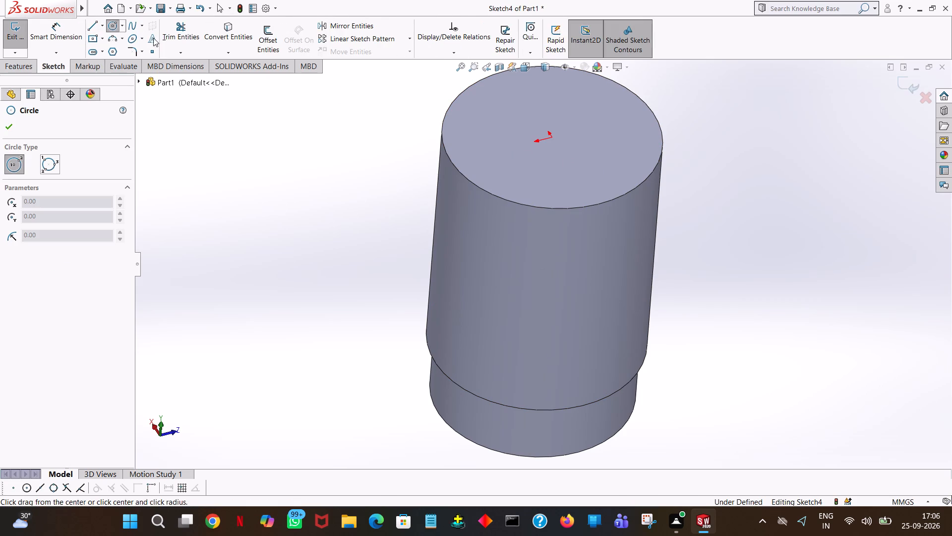
click(551, 137)
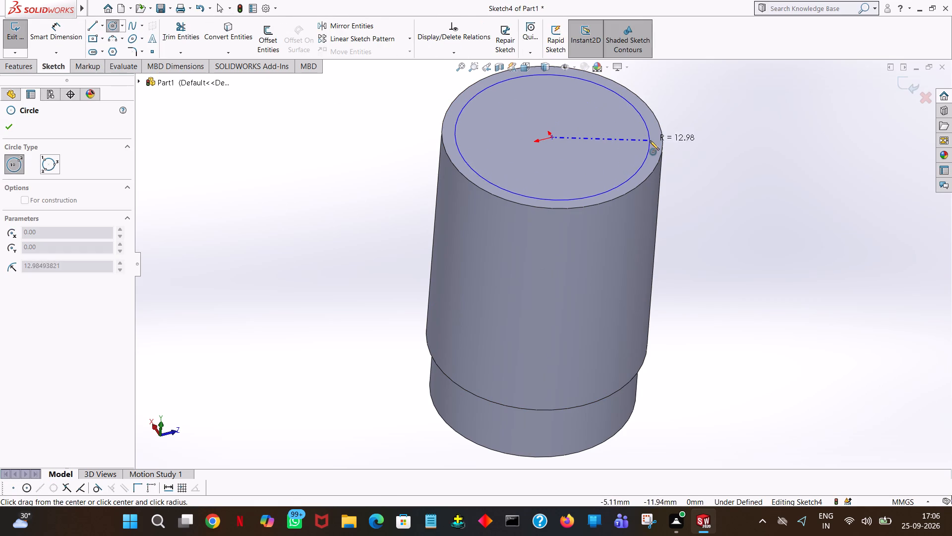
click(670, 143)
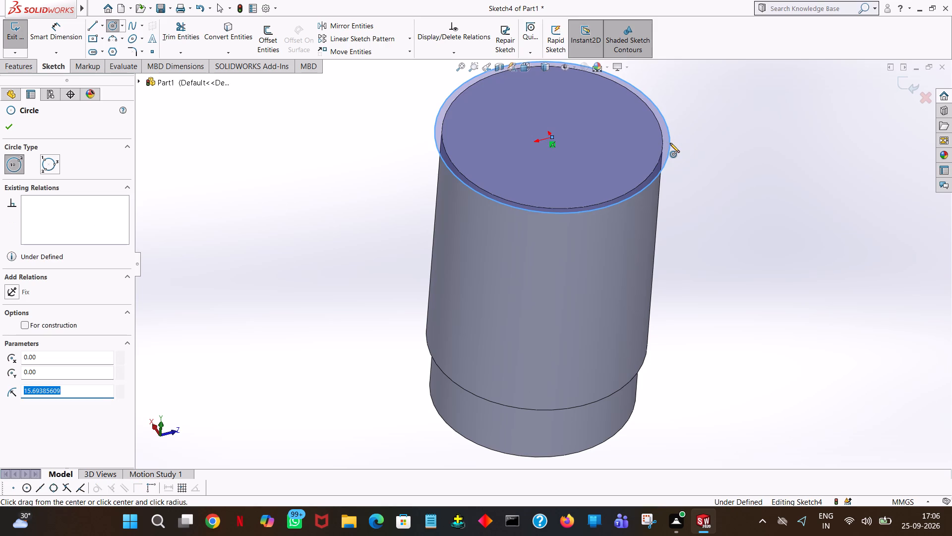
text(31/2)
key(Return)
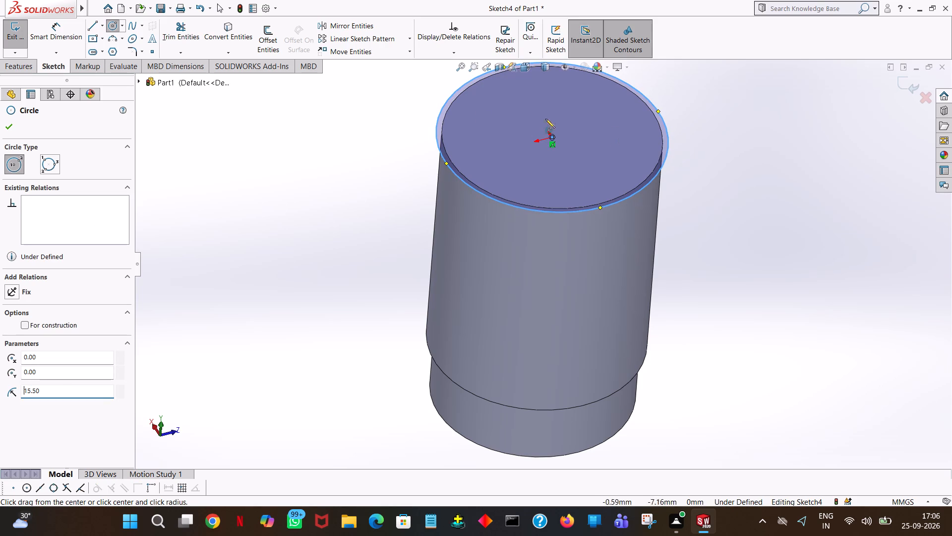
click(13, 123)
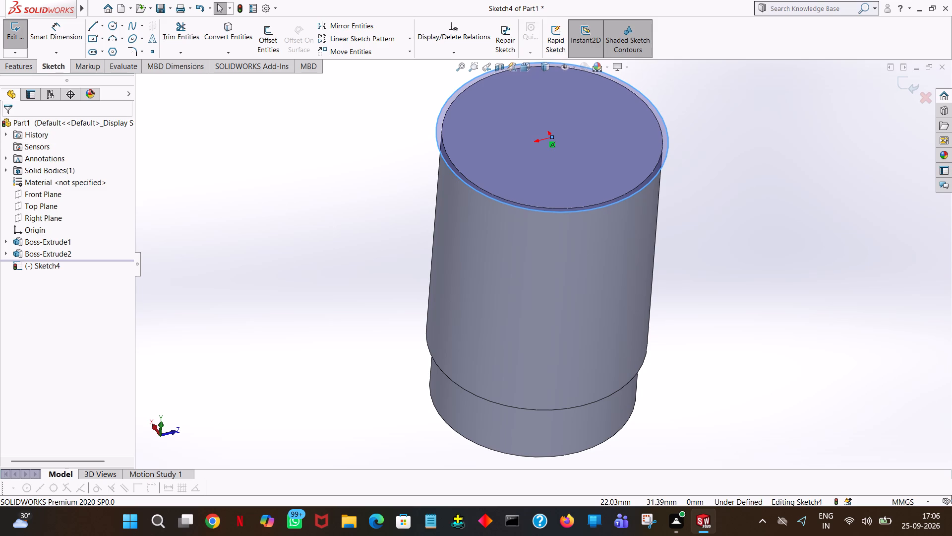
Extrude the 15.5 mm radius circle 43 mm upward from the end face, merged with the body.
click(33, 69)
click(36, 45)
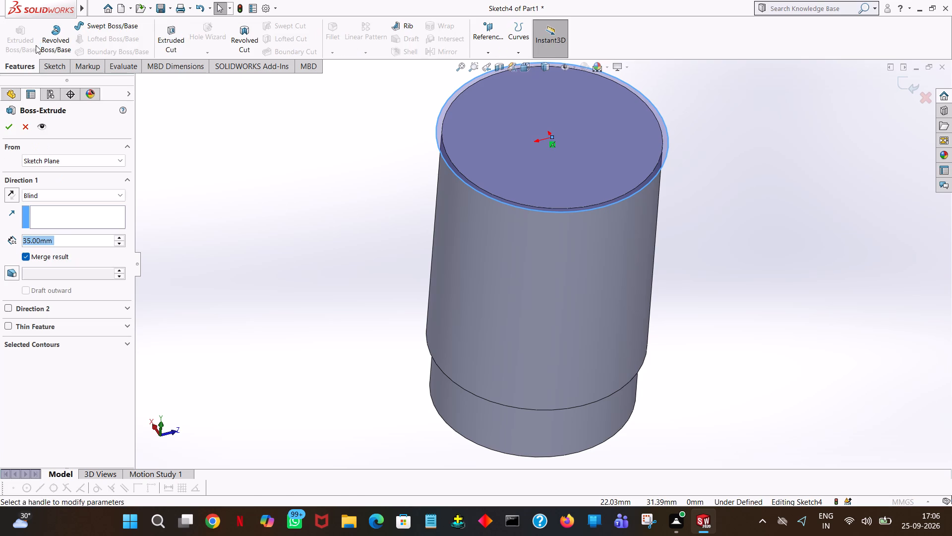
text(43)
key(Return)
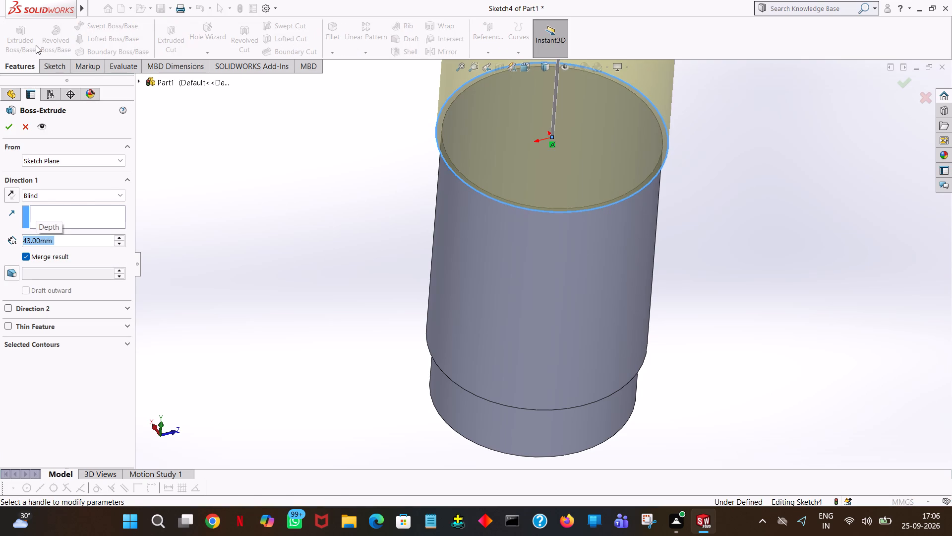
click(2, 121)
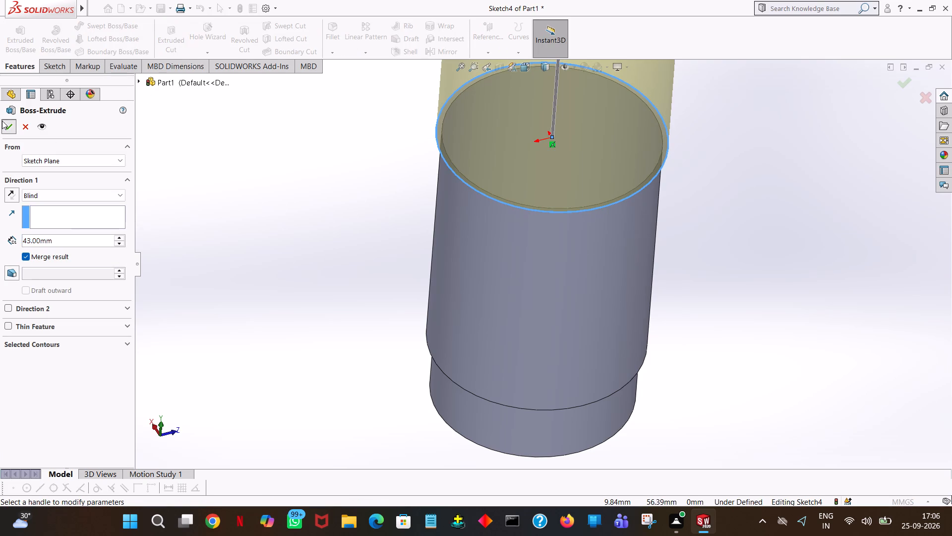
Examine the proportions of the three stacked sections of the stepped shaft from several sides.
click(383, 192)
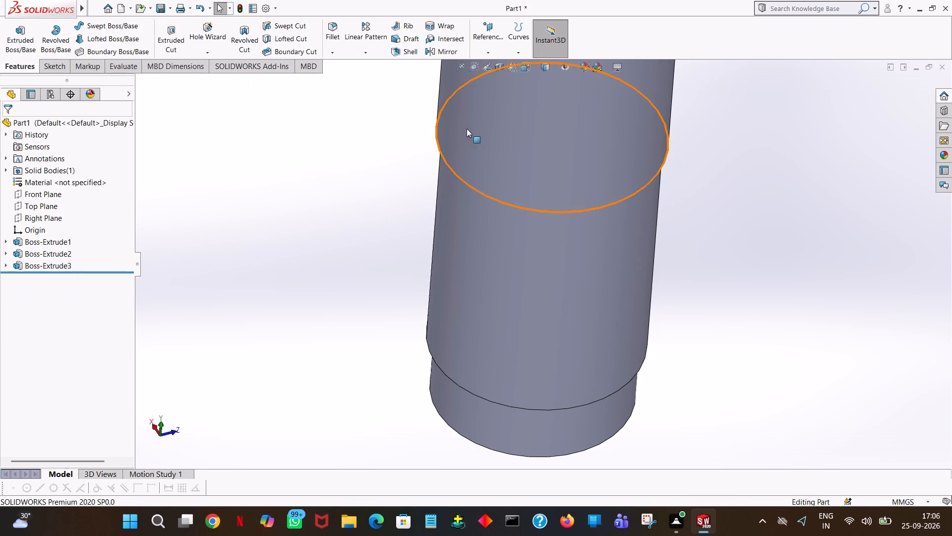
click(464, 66)
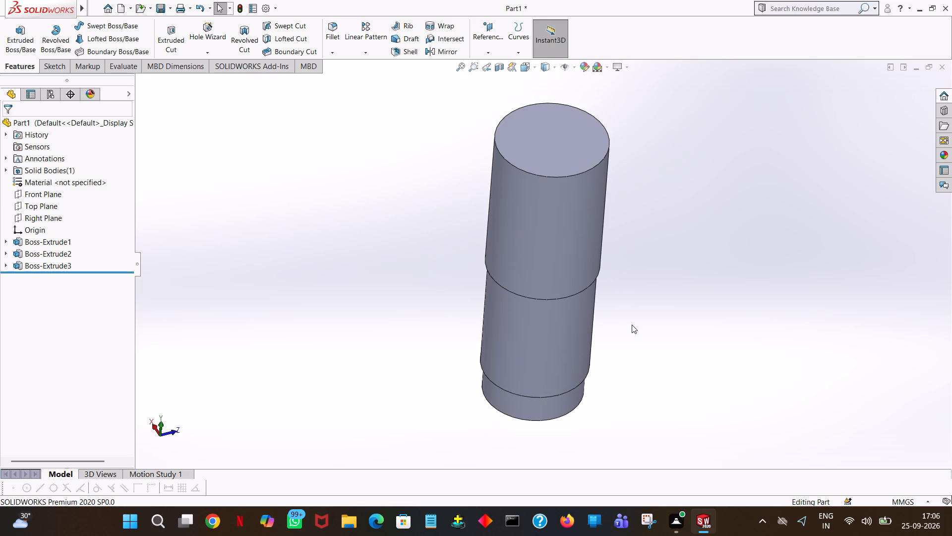
middle_drag(632, 325, 748, 275)
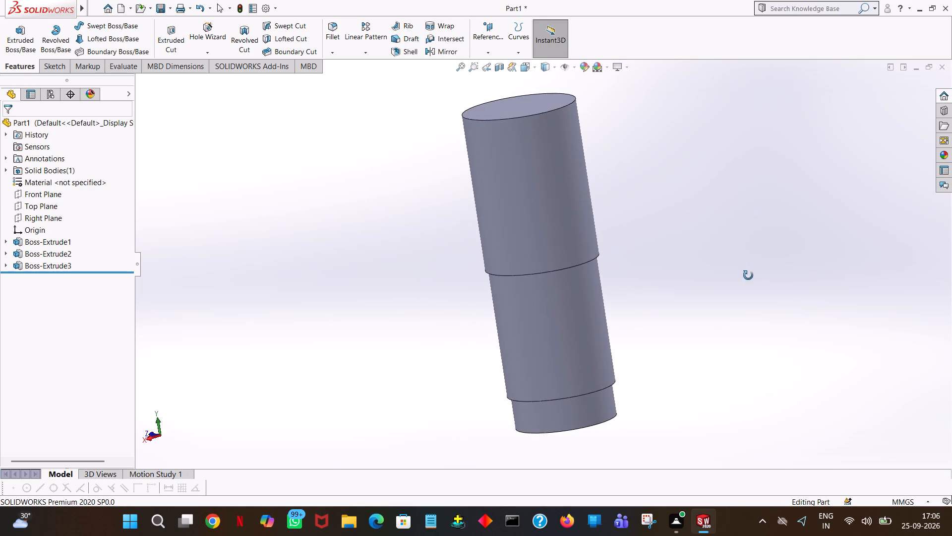
middle_drag(748, 275, 749, 309)
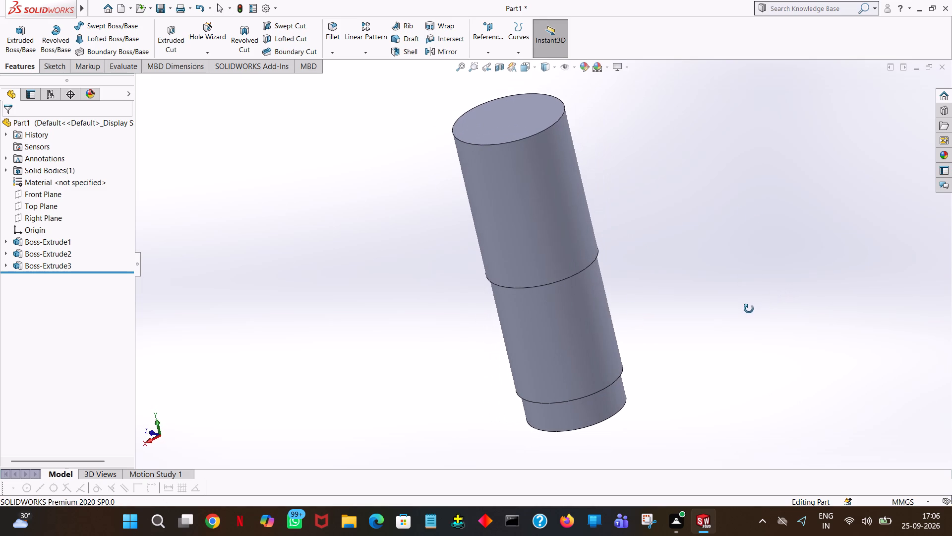
middle_drag(749, 309, 776, 313)
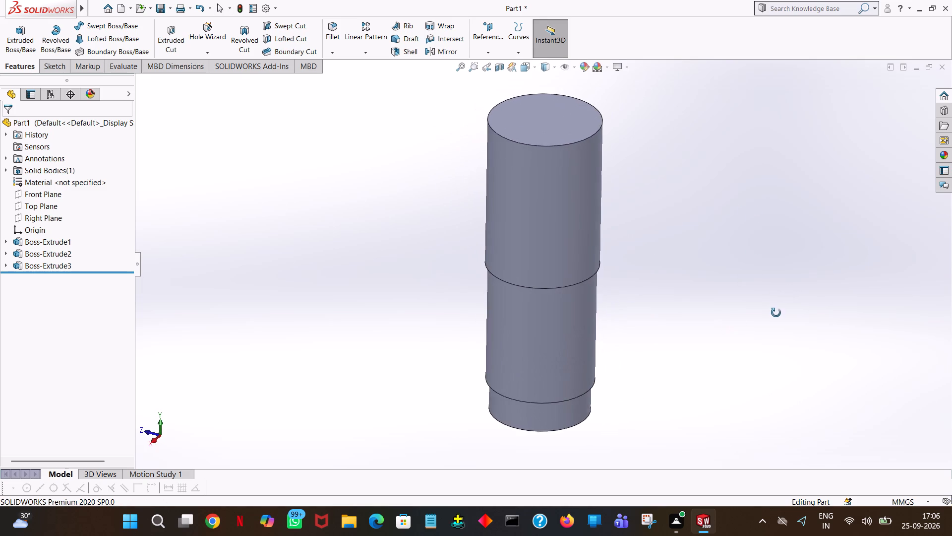
middle_drag(776, 313, 805, 325)
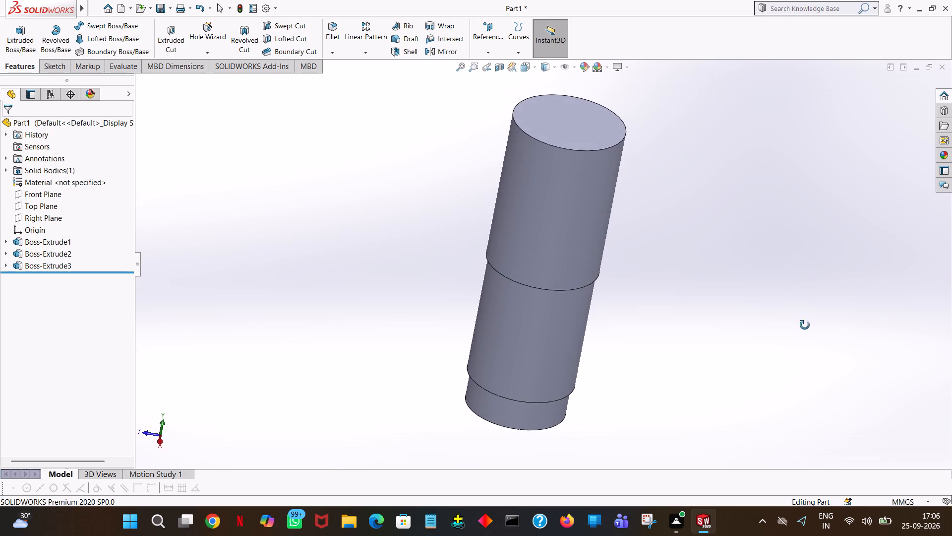
middle_drag(805, 325, 801, 333)
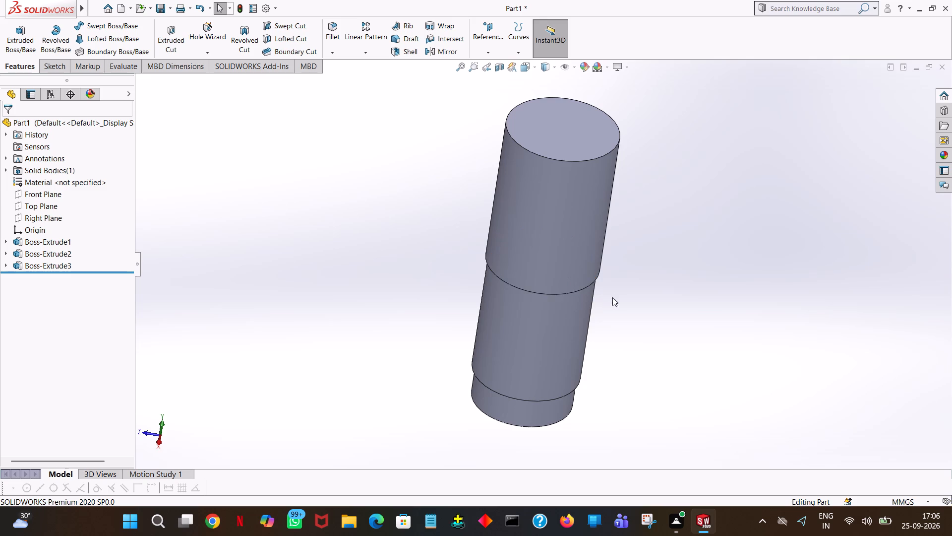
middle_drag(615, 295, 678, 233)
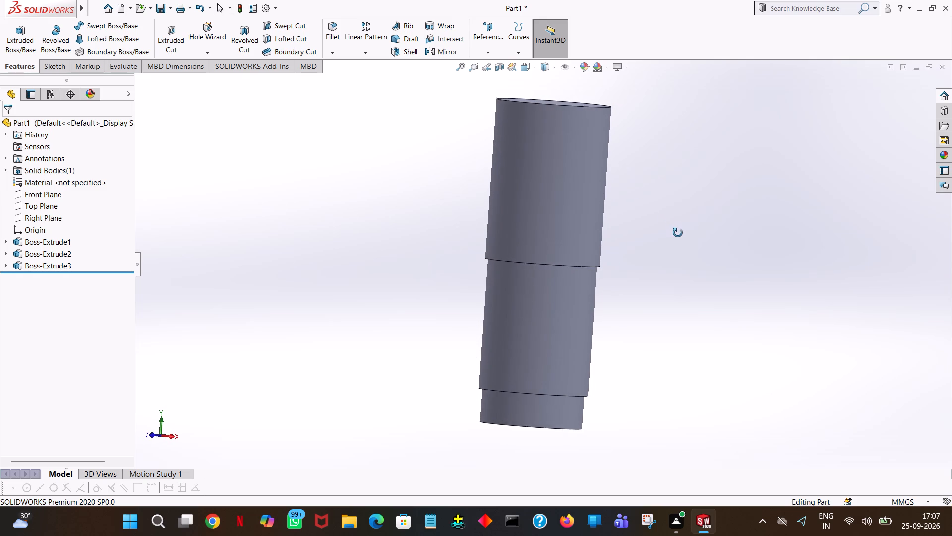
middle_drag(678, 233, 678, 234)
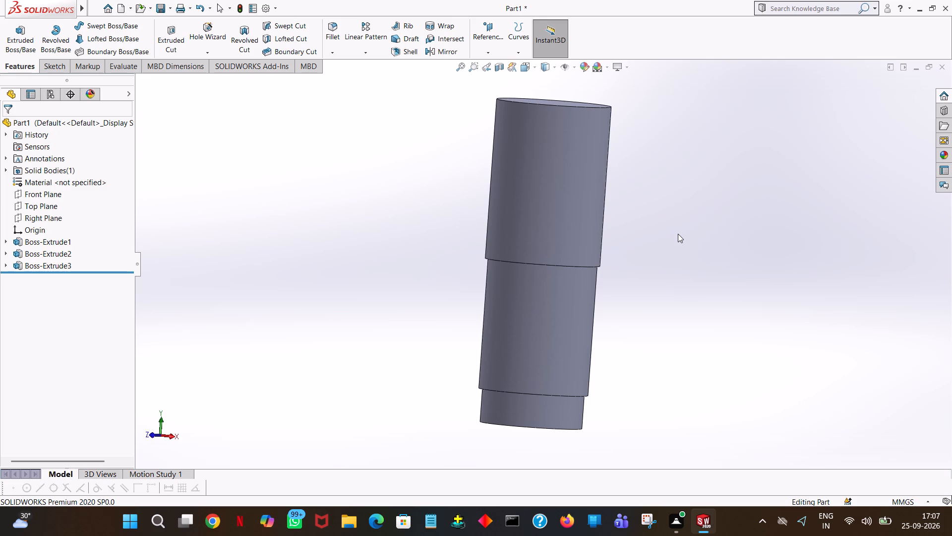
Undo the 43 mm extrusion and its 15.5 mm radius circle, and exit the empty sketch on the upper end face.
click(197, 10)
click(197, 10)
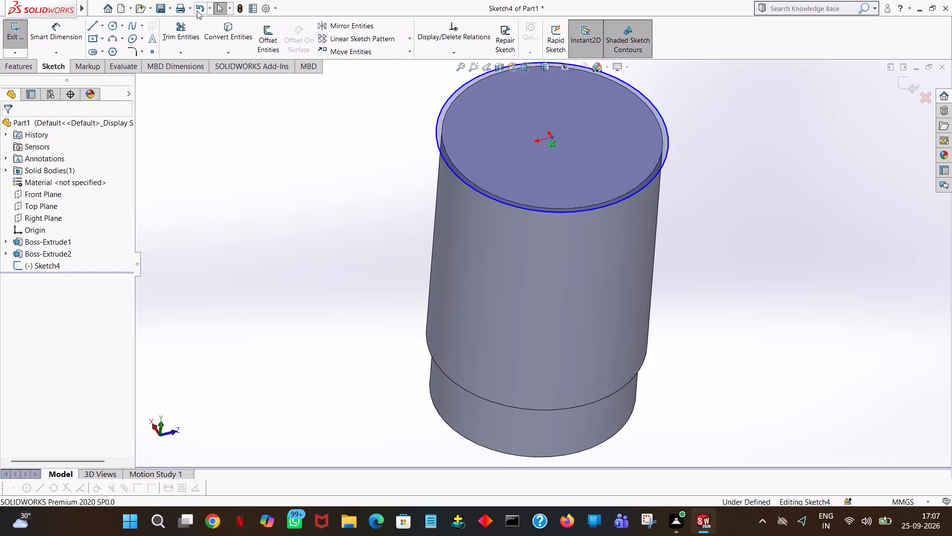
click(197, 10)
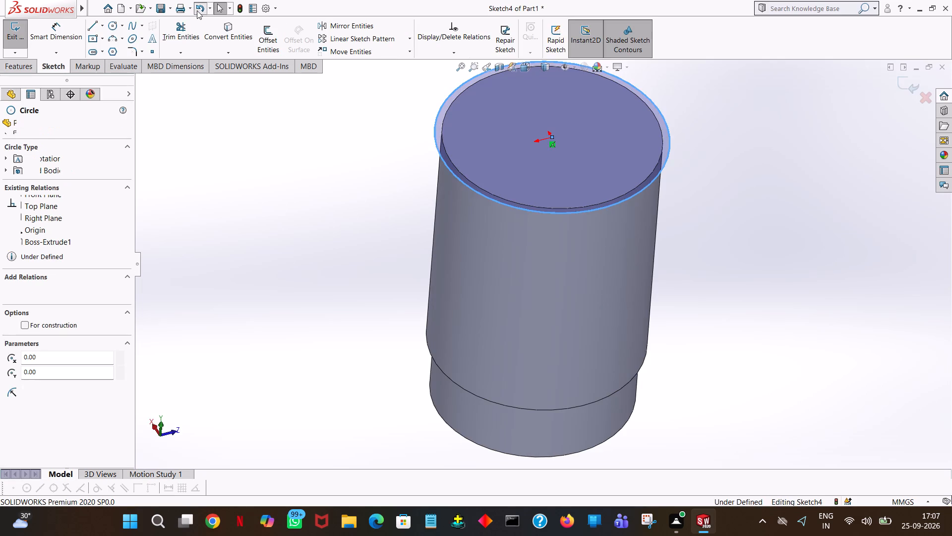
click(197, 10)
click(19, 28)
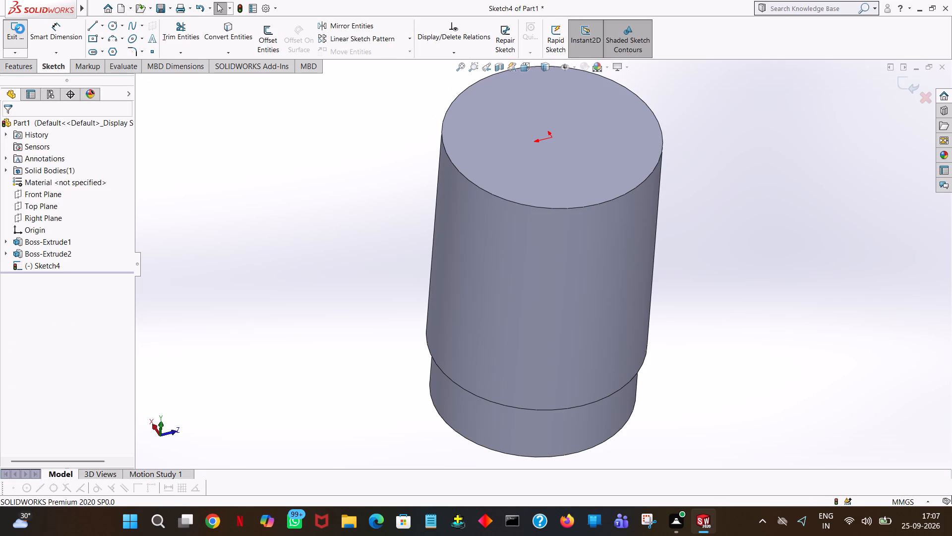
Start an Extruded Boss sketch on the lower edge of the 35 mm section, where it meets the smaller base disc.
middle_drag(705, 367, 721, 308)
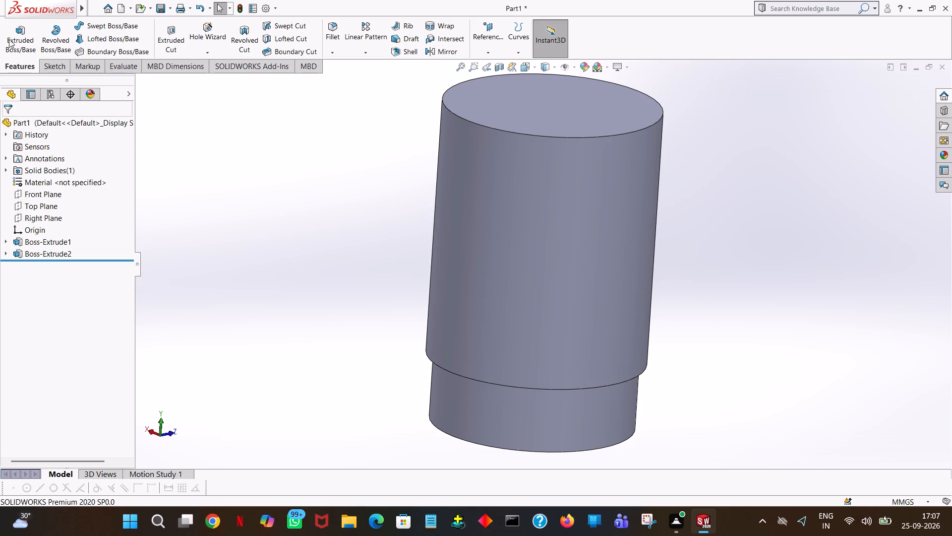
click(28, 43)
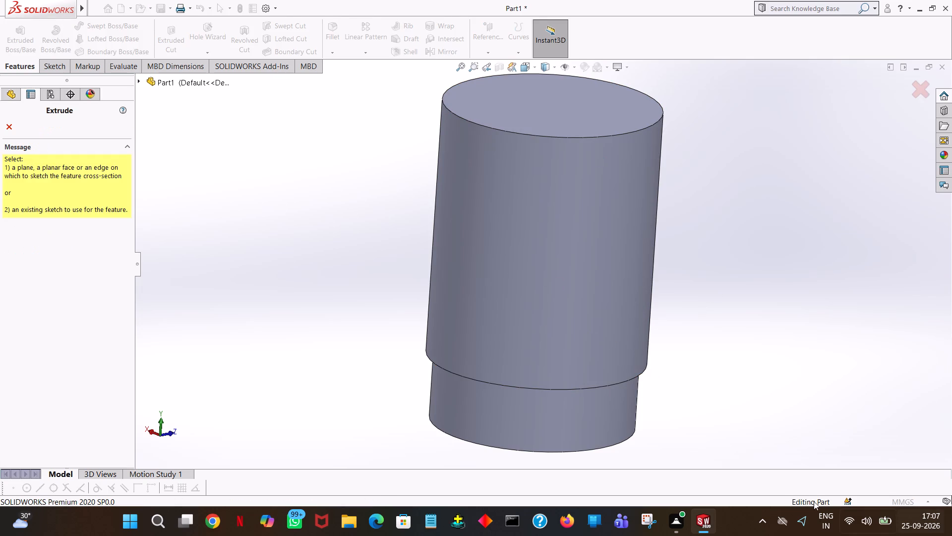
click(587, 387)
middle_drag(951, 429, 951, 434)
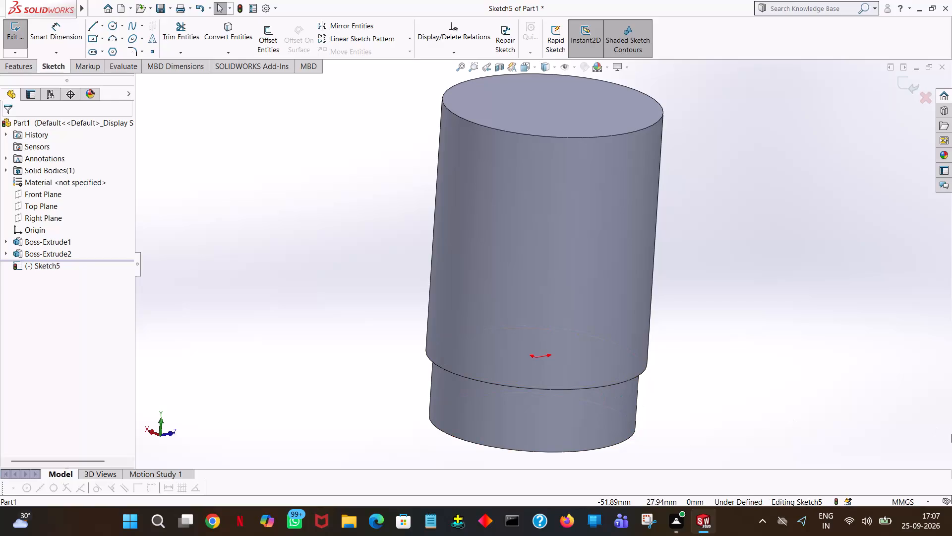
middle_drag(951, 434, 926, 535)
middle_drag(814, 299, 789, 311)
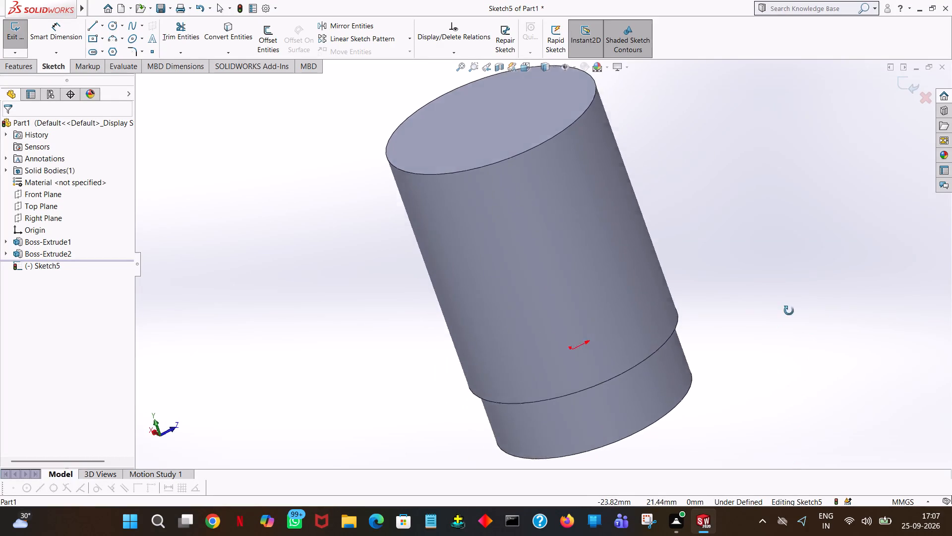
middle_drag(789, 311, 905, 262)
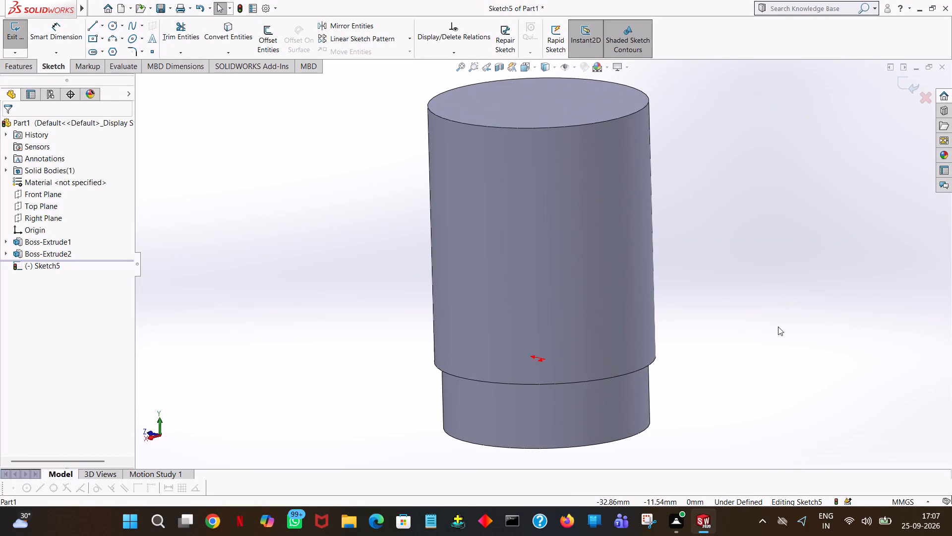
key(space)
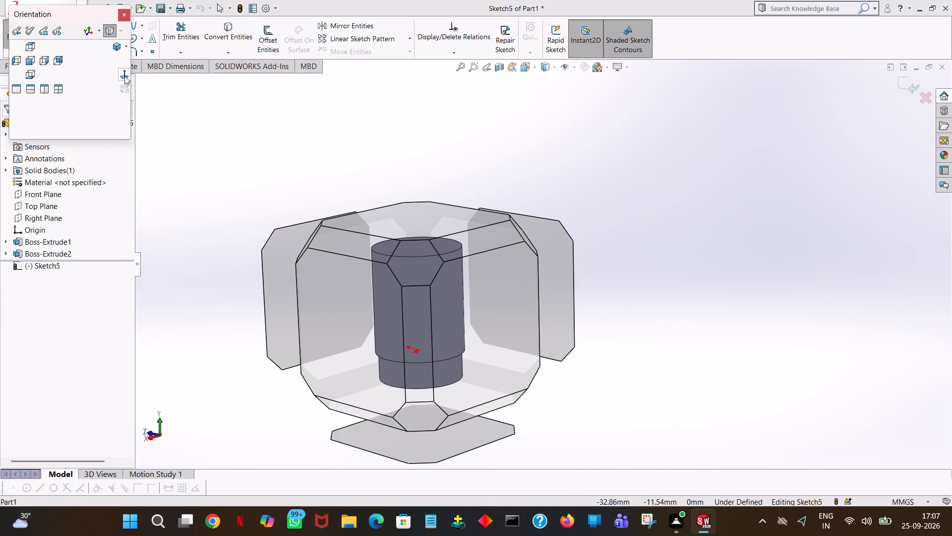
click(125, 75)
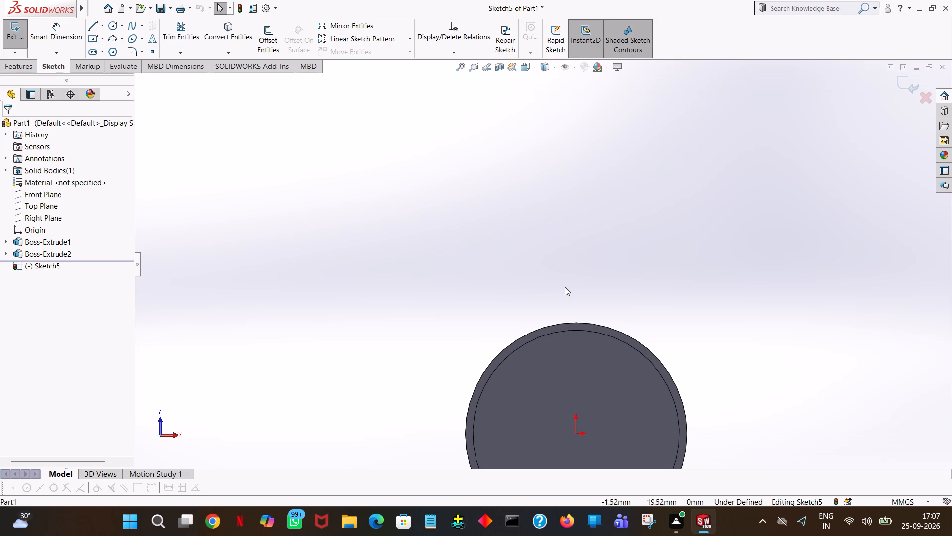
Inspect the shaft from its underside to check where the sketch plane sits at the step.
ctrl+middle_drag(740, 402, 728, 271)
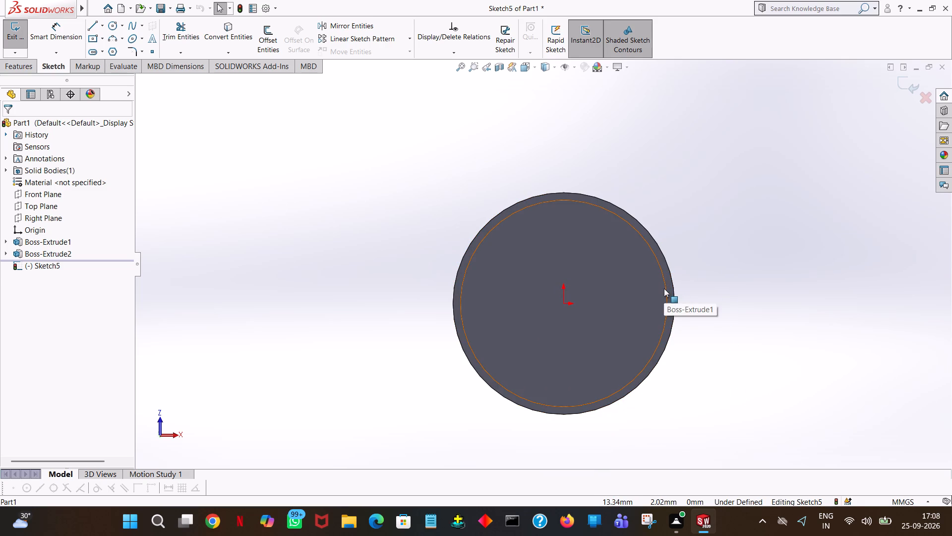
middle_drag(712, 295, 715, 257)
middle_drag(715, 257, 714, 253)
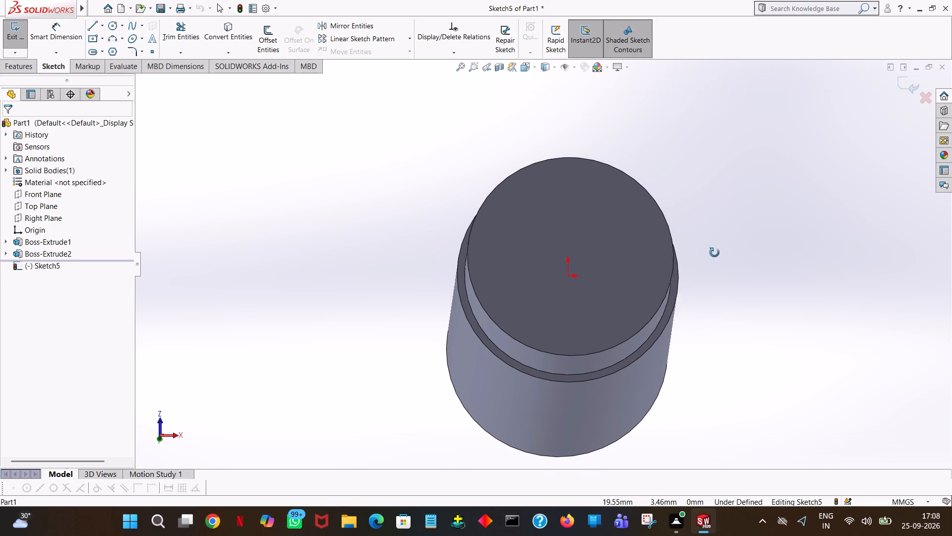
middle_drag(714, 253, 718, 184)
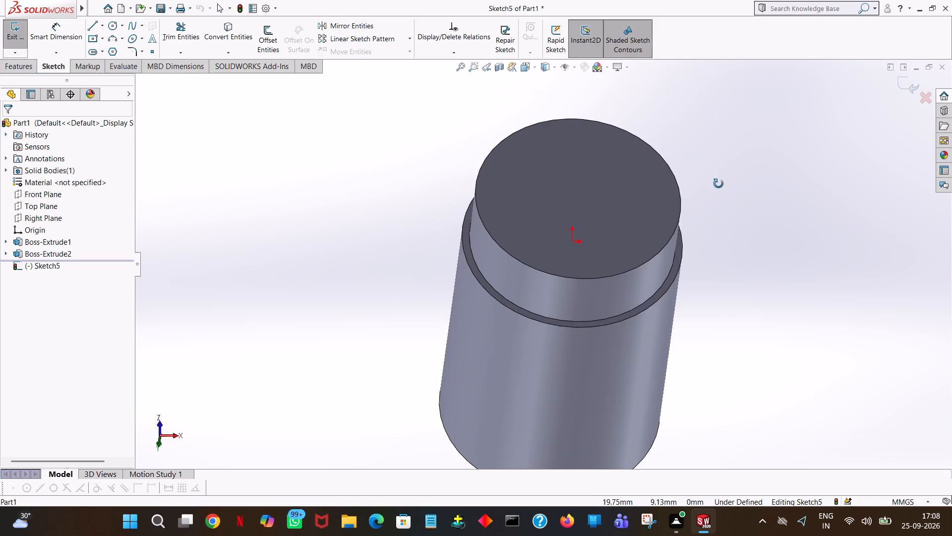
middle_drag(718, 184, 728, 211)
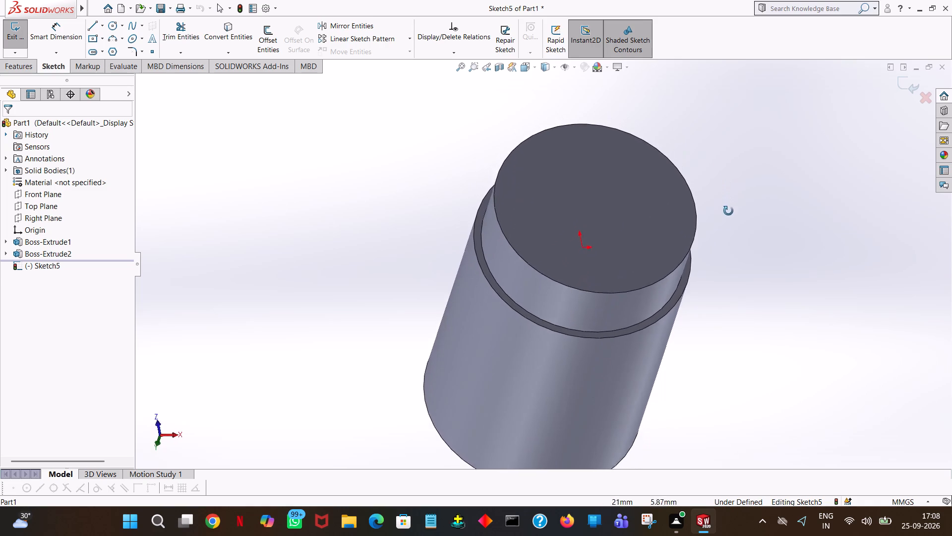
middle_drag(728, 211, 717, 299)
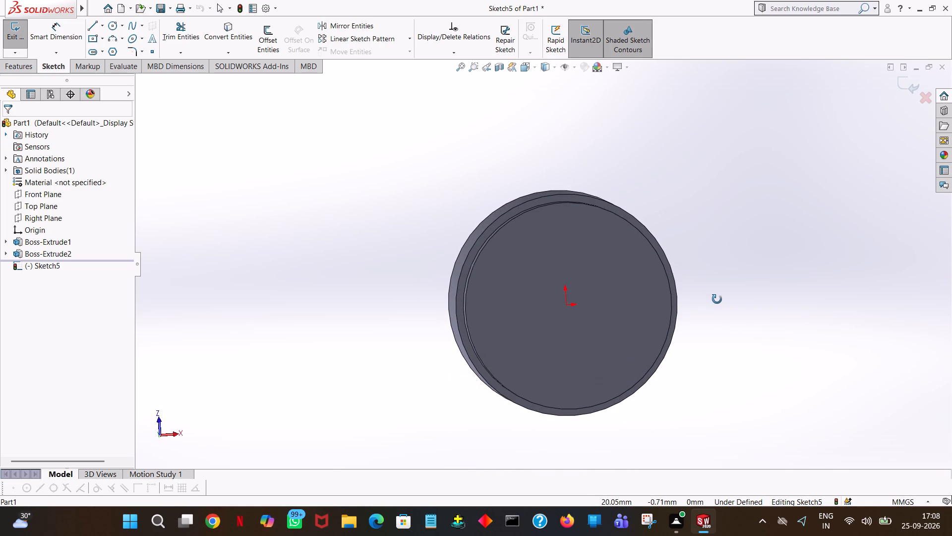
middle_drag(717, 299, 714, 297)
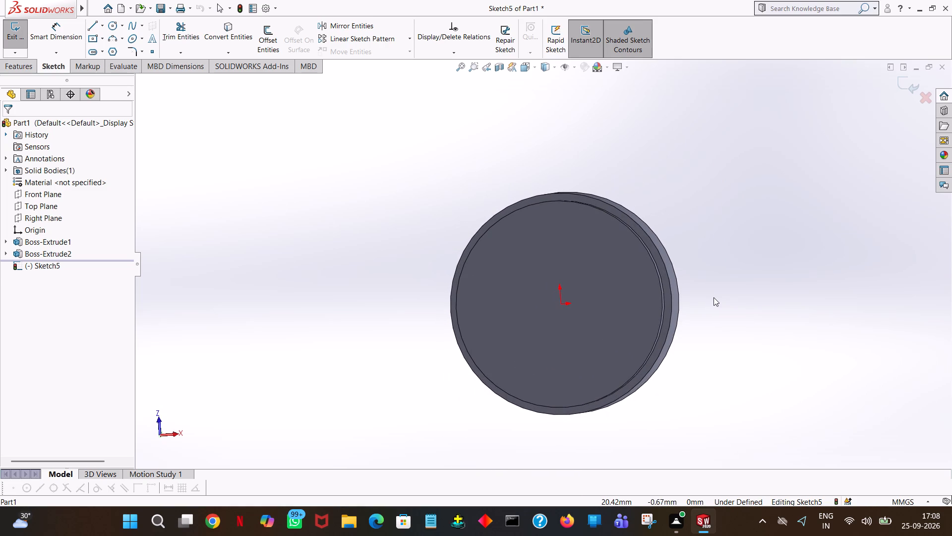
key(space)
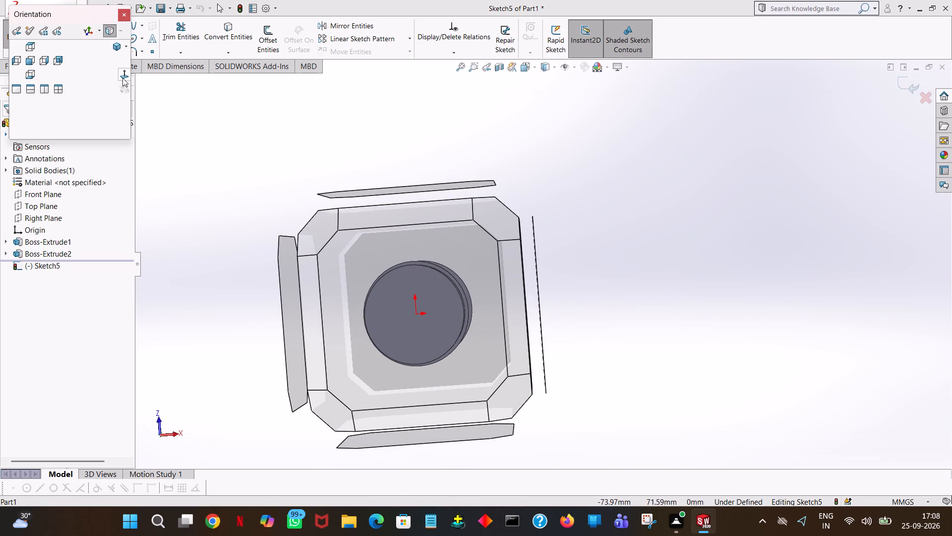
click(120, 77)
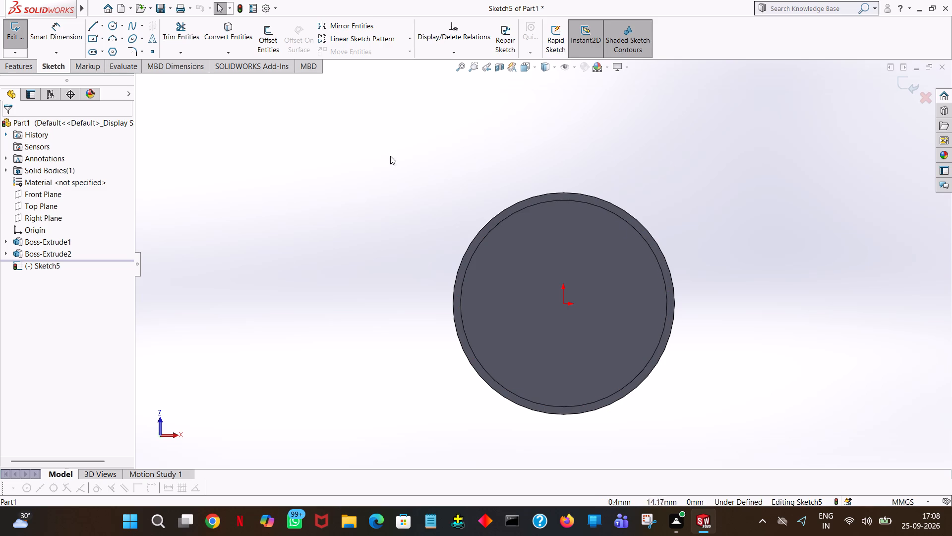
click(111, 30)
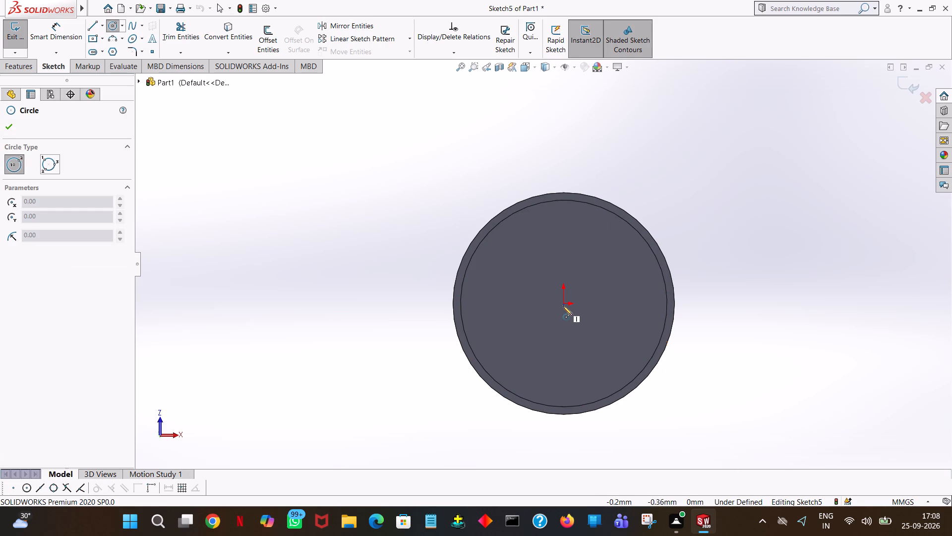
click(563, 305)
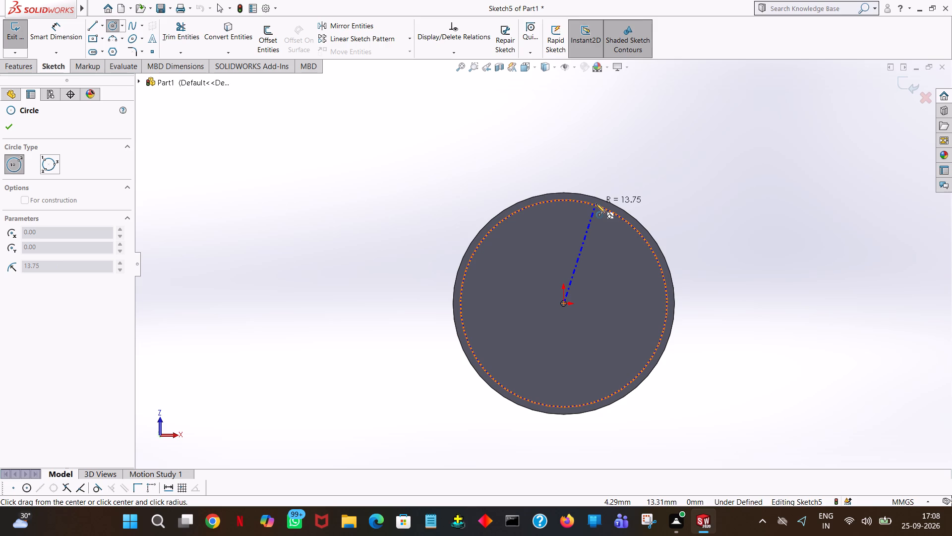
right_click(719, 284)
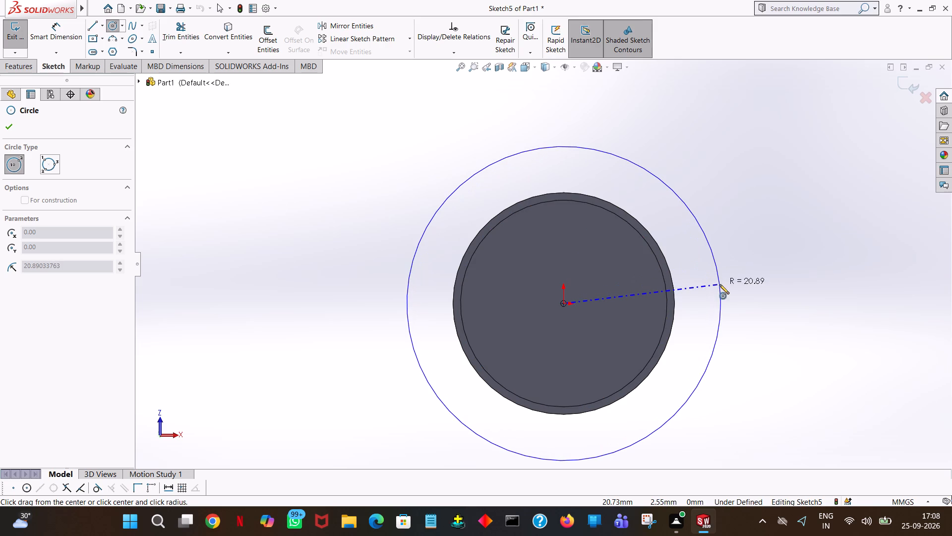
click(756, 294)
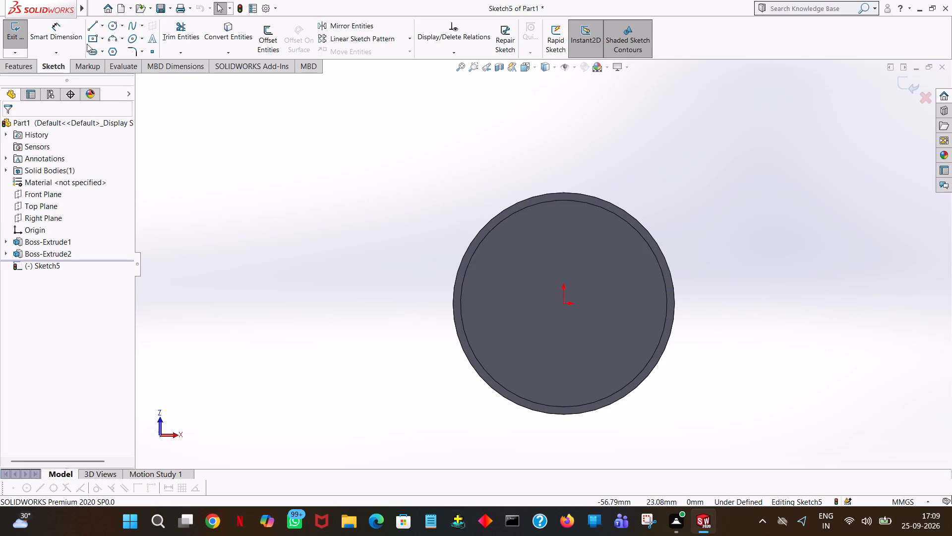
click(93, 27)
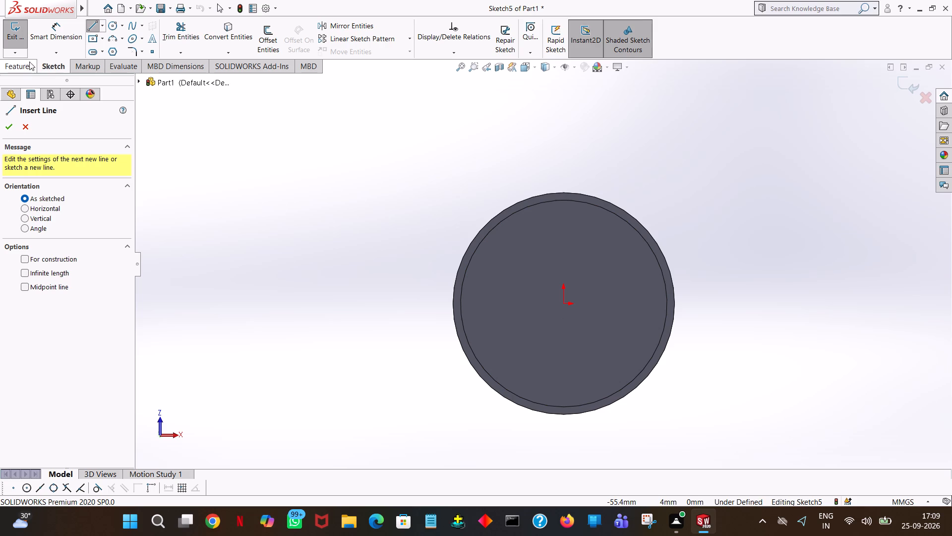
Sketch an origin-centred circle on the step plane and set its radius to 42.5 mm.
click(109, 23)
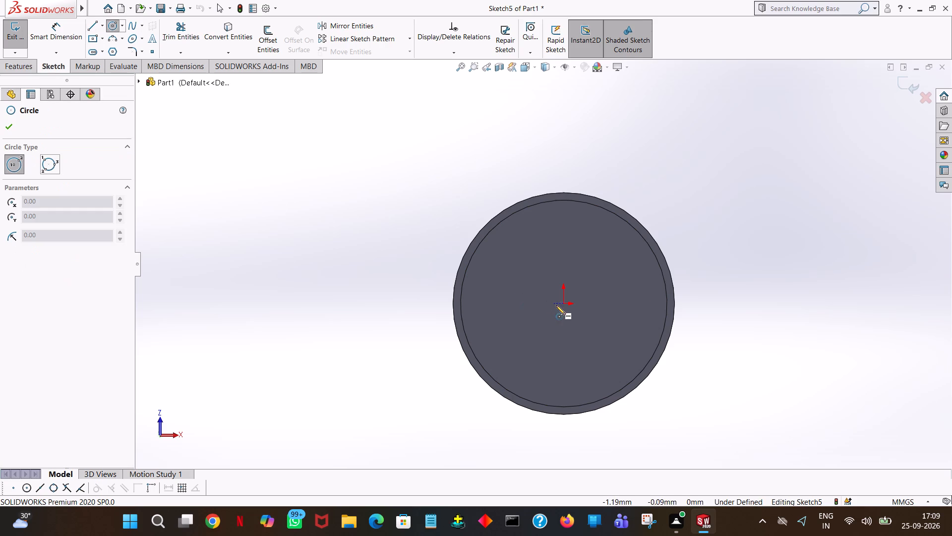
click(565, 303)
click(747, 293)
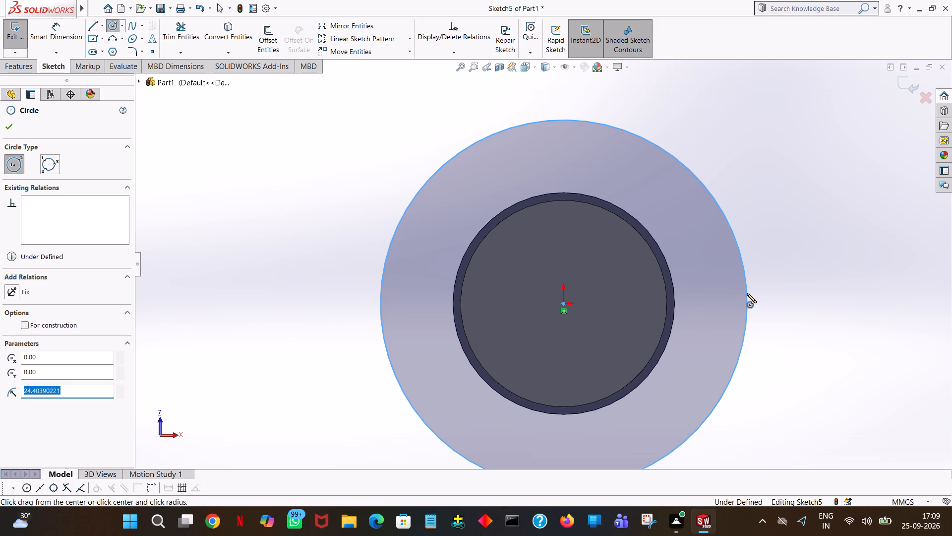
text(42)
text(.5)
key(Return)
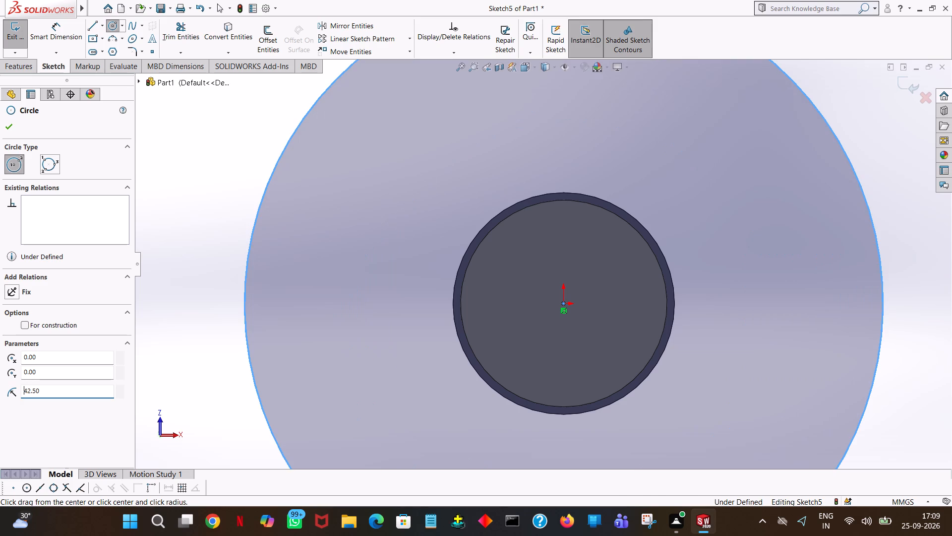
Sketch a second origin-centred circle inside the 42.5 mm radius circle and set its radius to 37 mm.
click(10, 129)
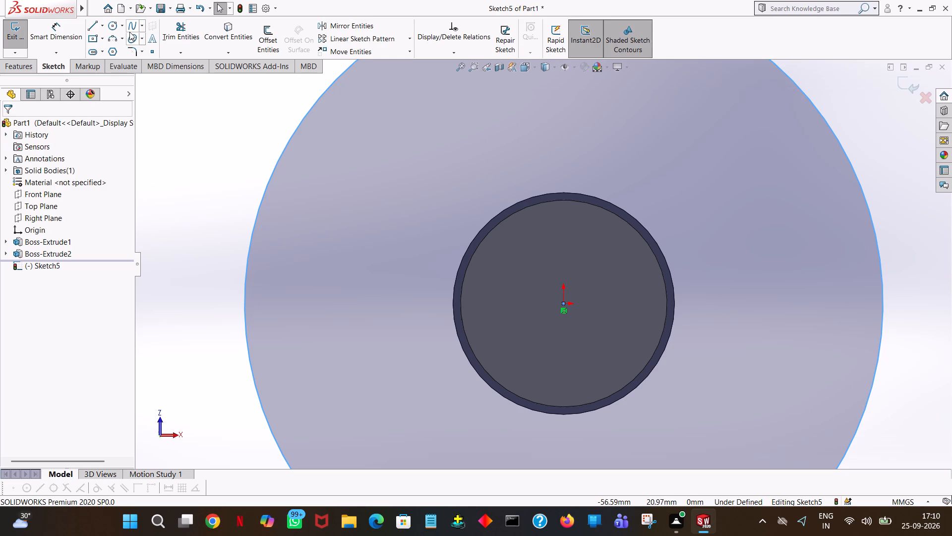
click(115, 30)
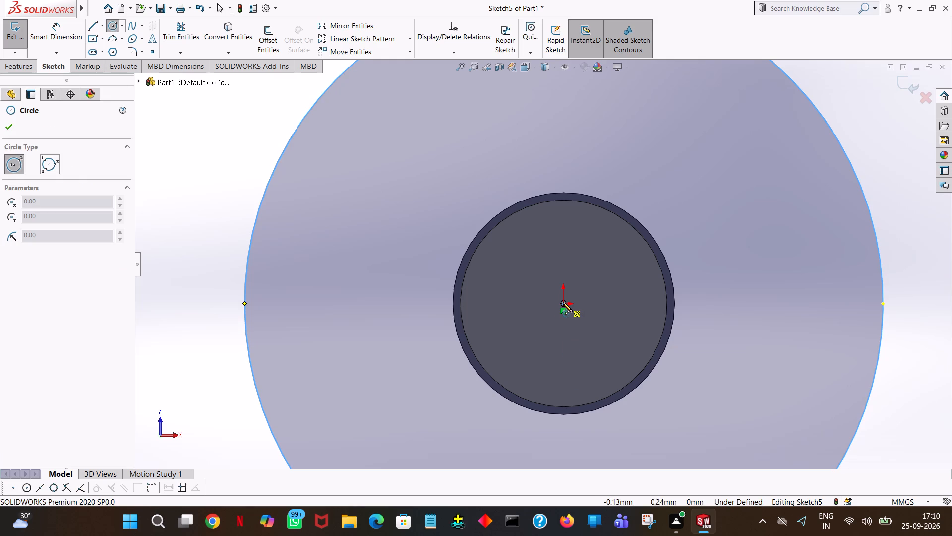
click(563, 304)
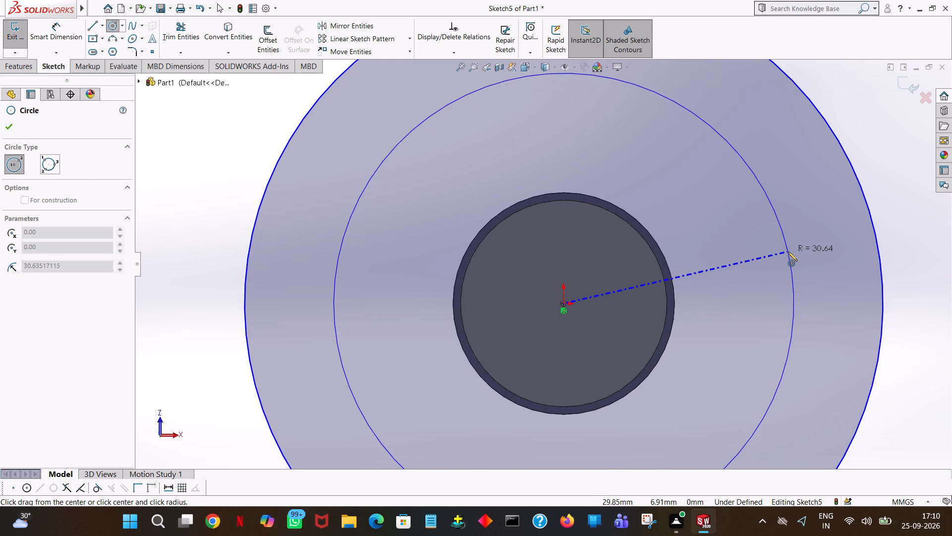
click(788, 252)
text(37)
key(Return)
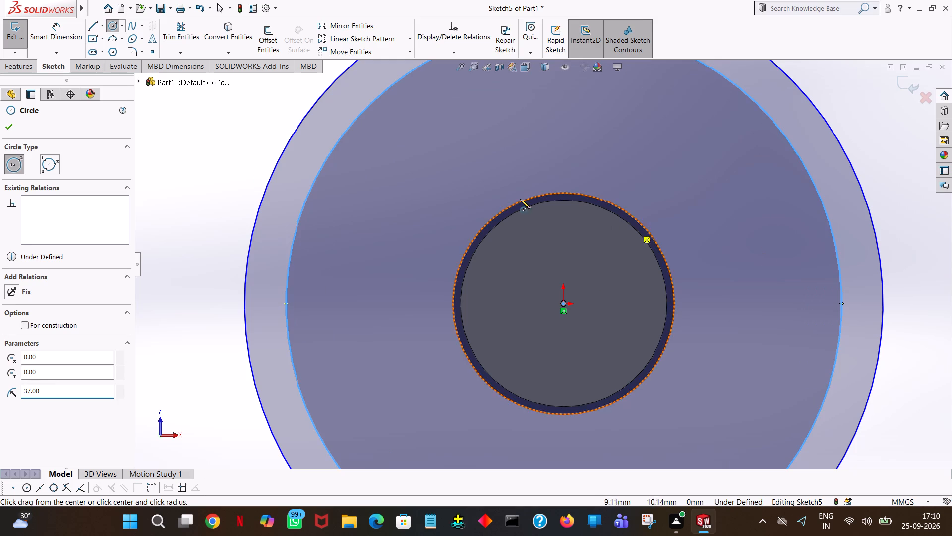
Sketch a horizontal line from the origin out to the 42.5 mm radius circle along positive X.
click(88, 31)
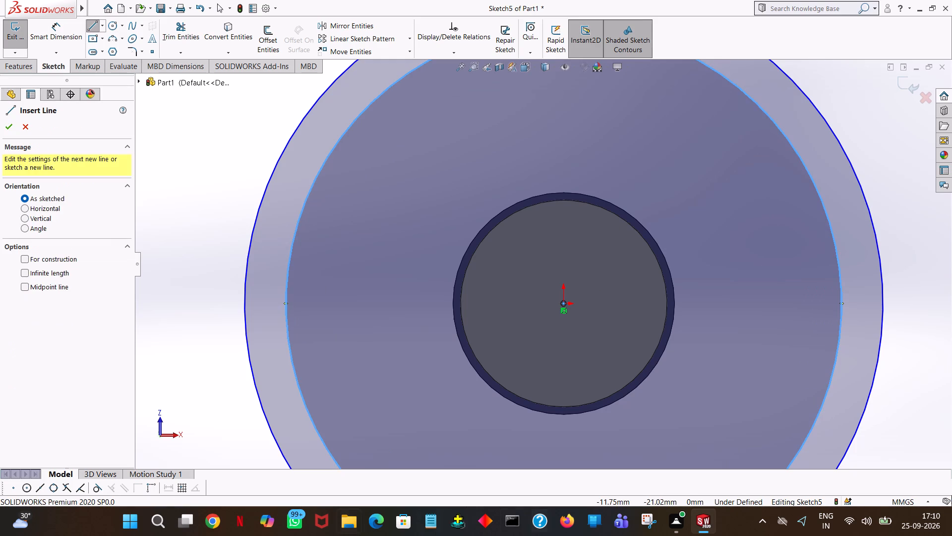
click(562, 304)
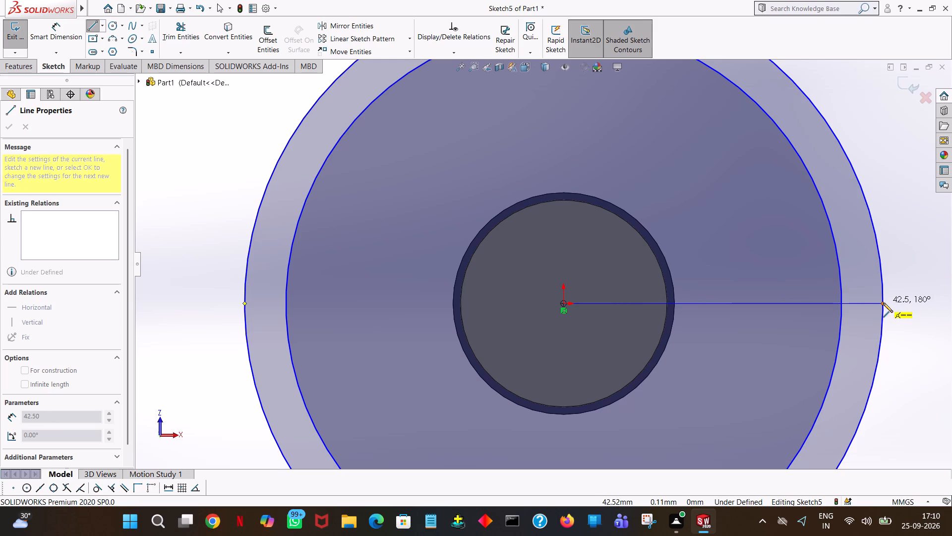
click(883, 303)
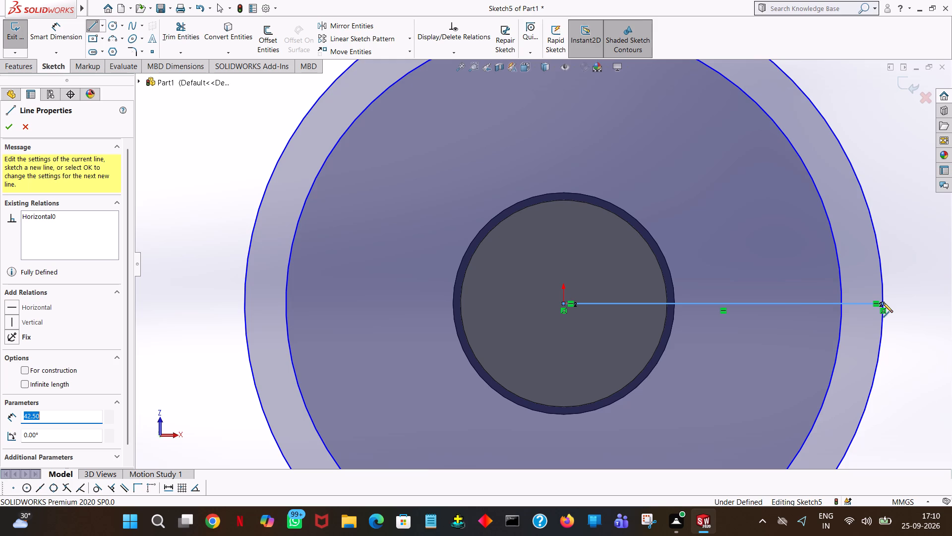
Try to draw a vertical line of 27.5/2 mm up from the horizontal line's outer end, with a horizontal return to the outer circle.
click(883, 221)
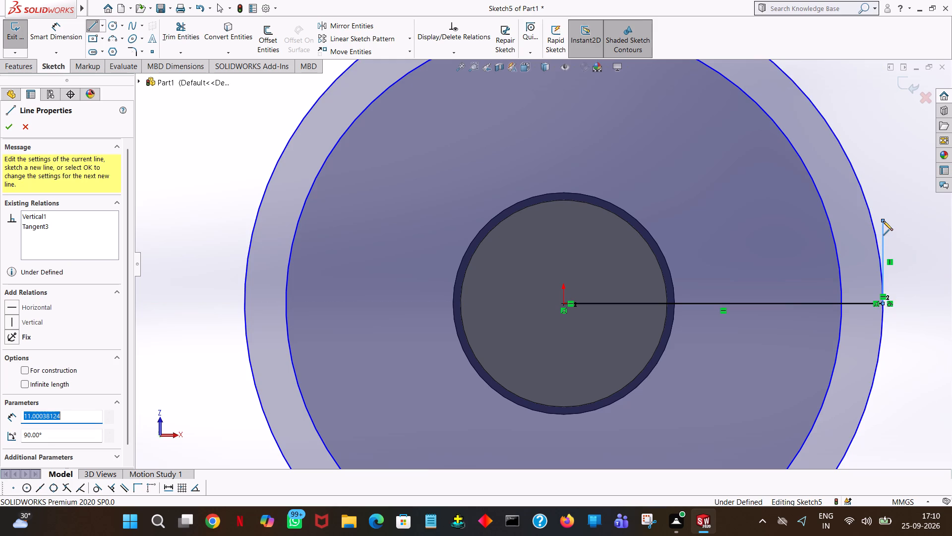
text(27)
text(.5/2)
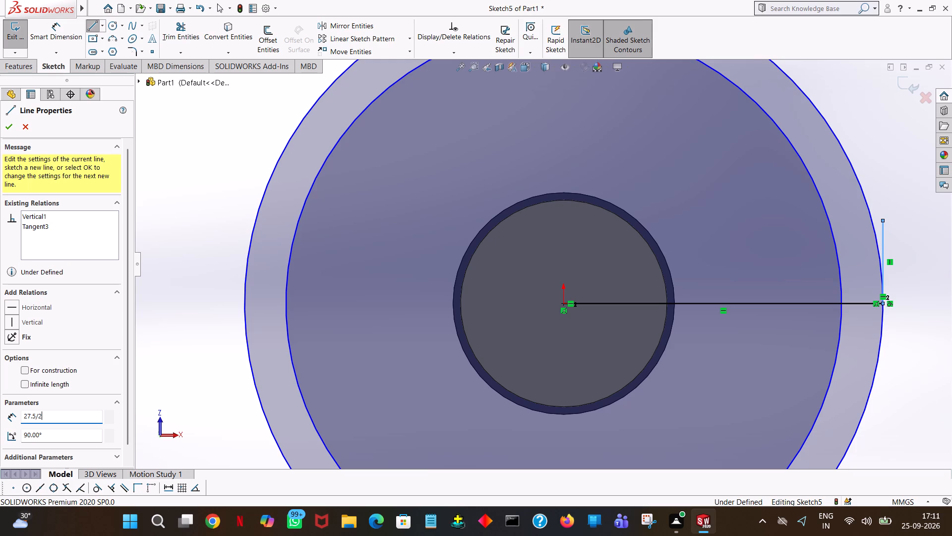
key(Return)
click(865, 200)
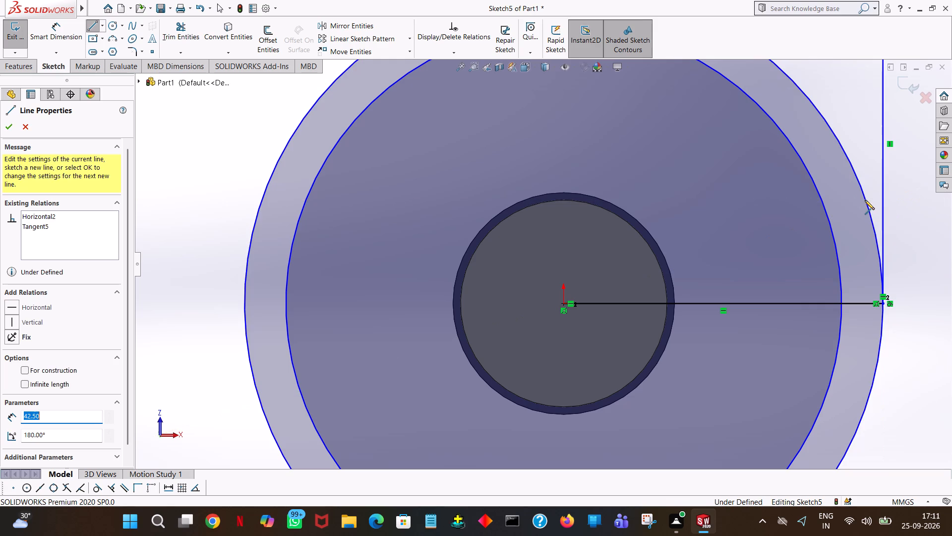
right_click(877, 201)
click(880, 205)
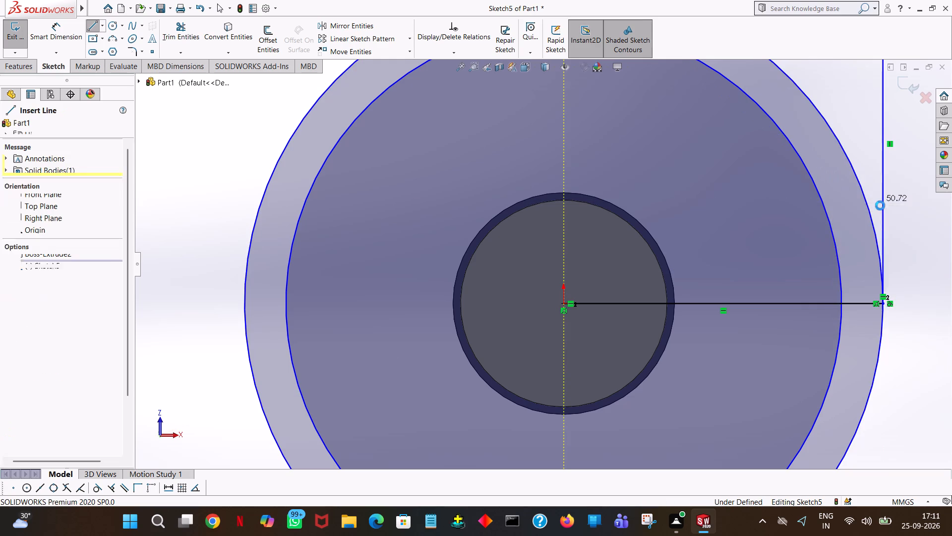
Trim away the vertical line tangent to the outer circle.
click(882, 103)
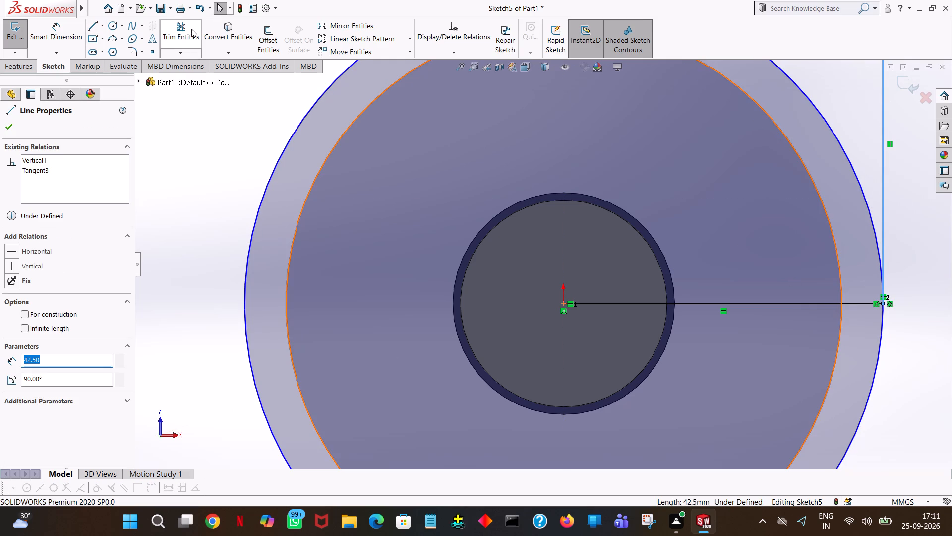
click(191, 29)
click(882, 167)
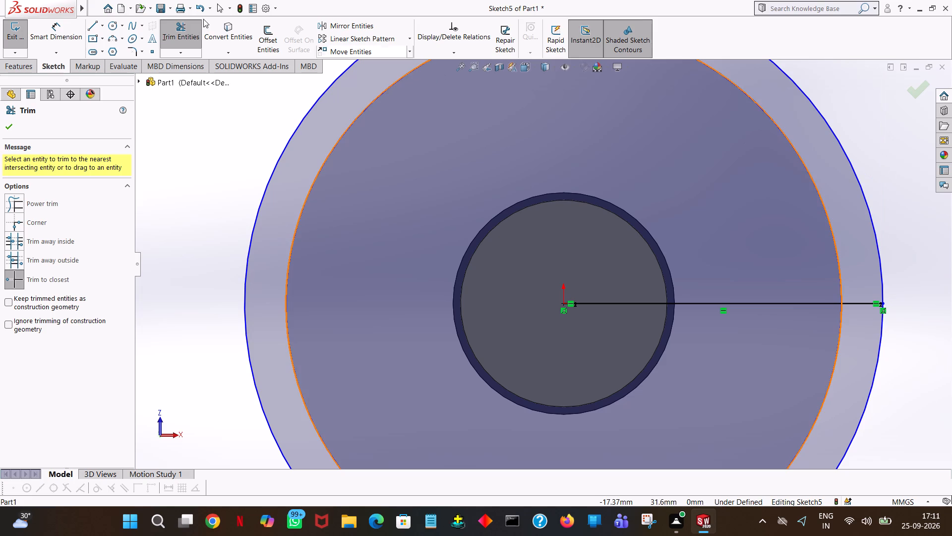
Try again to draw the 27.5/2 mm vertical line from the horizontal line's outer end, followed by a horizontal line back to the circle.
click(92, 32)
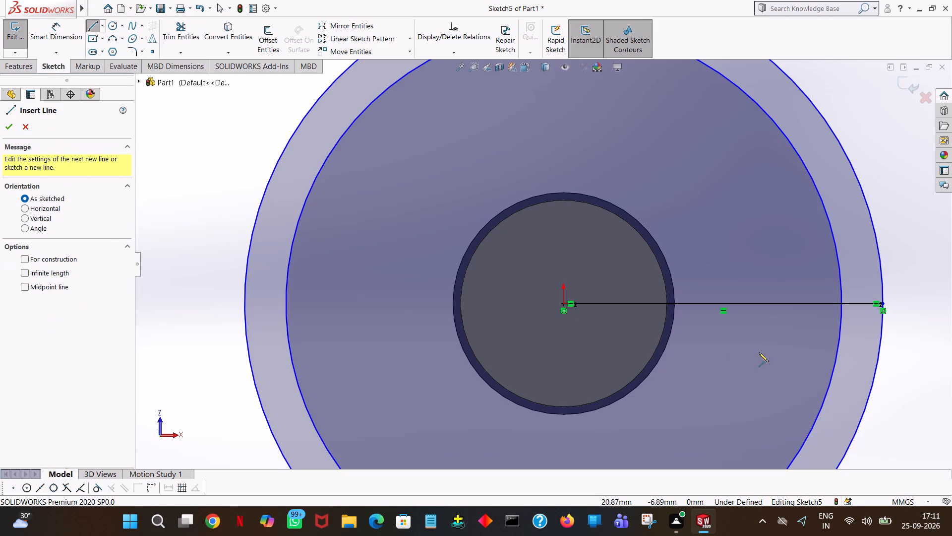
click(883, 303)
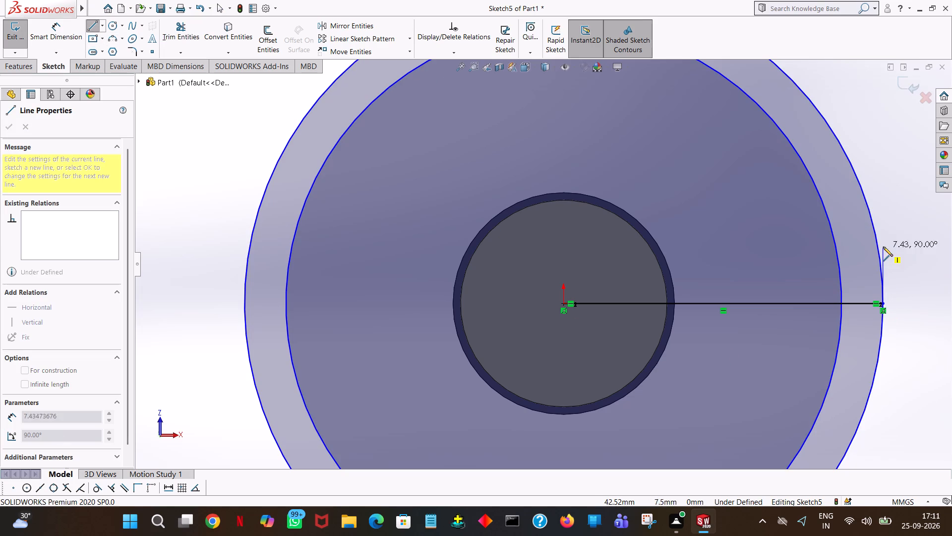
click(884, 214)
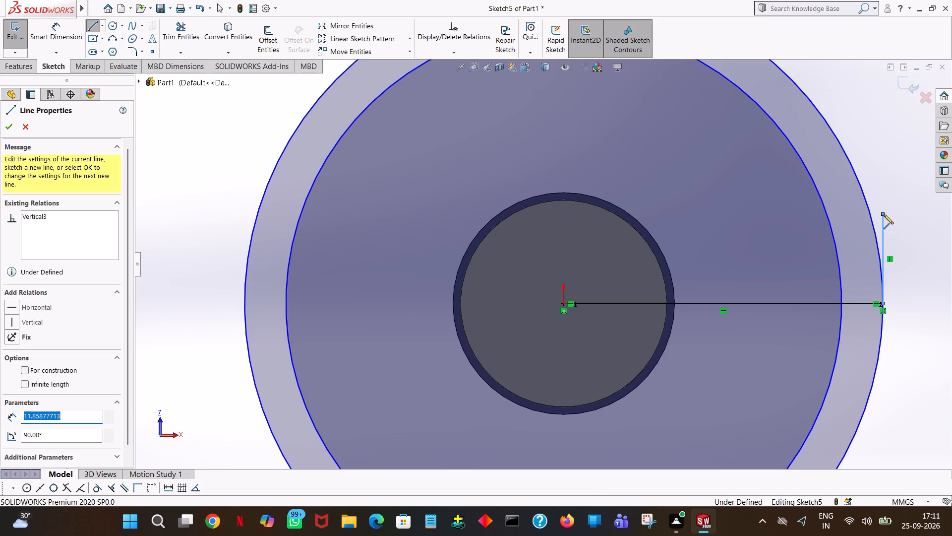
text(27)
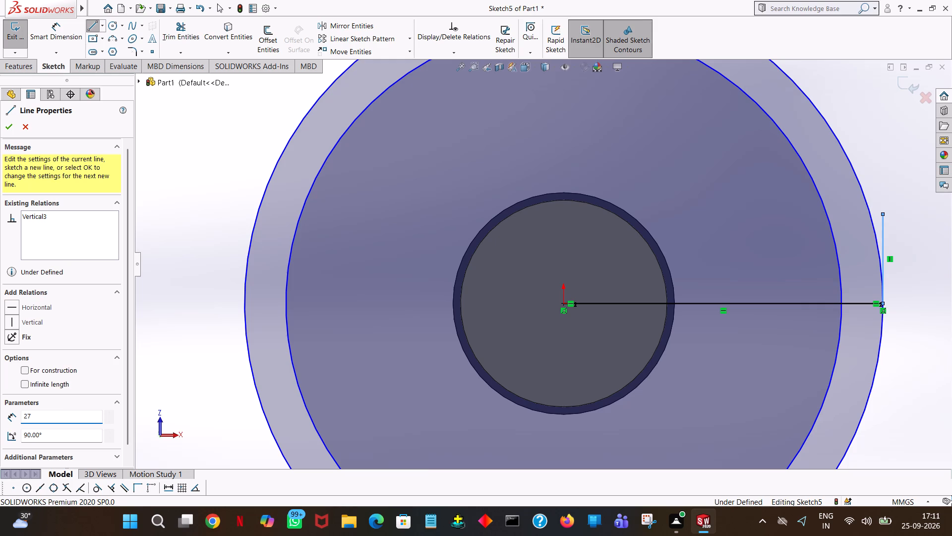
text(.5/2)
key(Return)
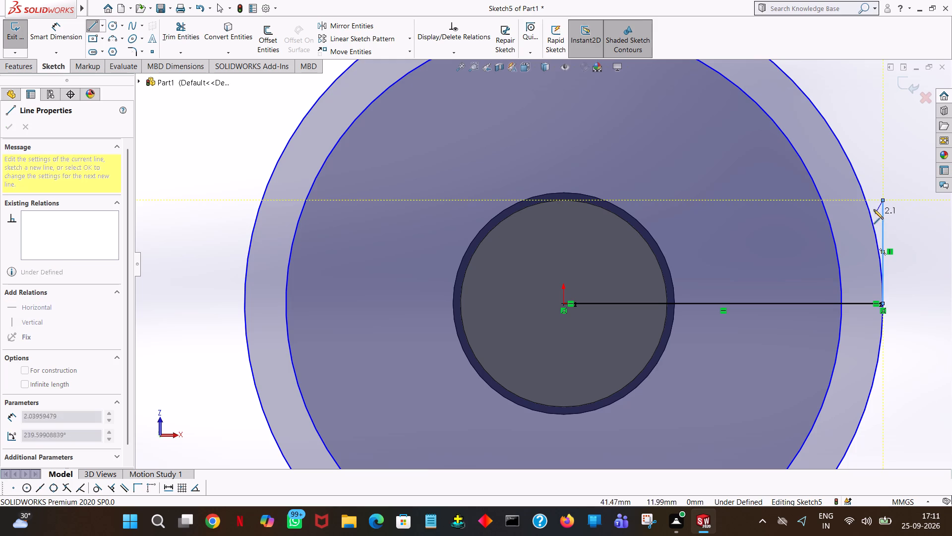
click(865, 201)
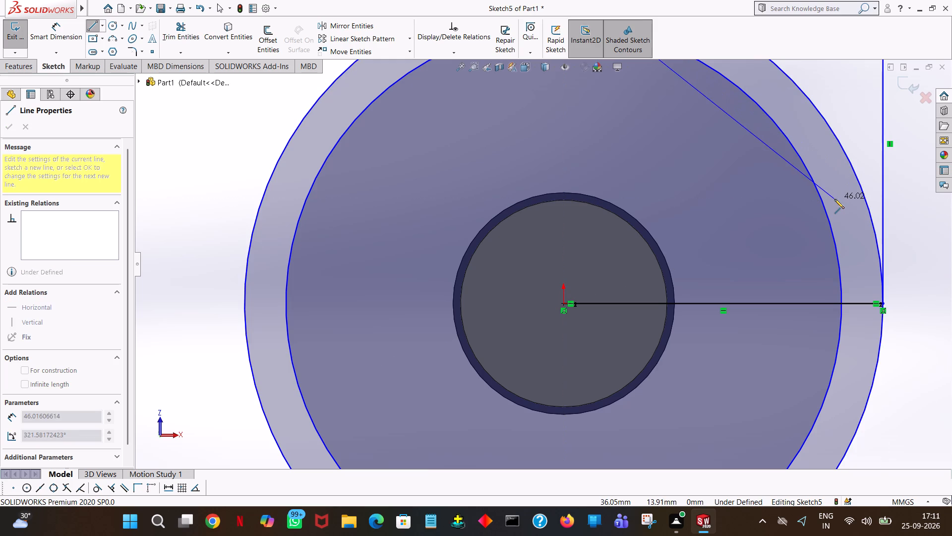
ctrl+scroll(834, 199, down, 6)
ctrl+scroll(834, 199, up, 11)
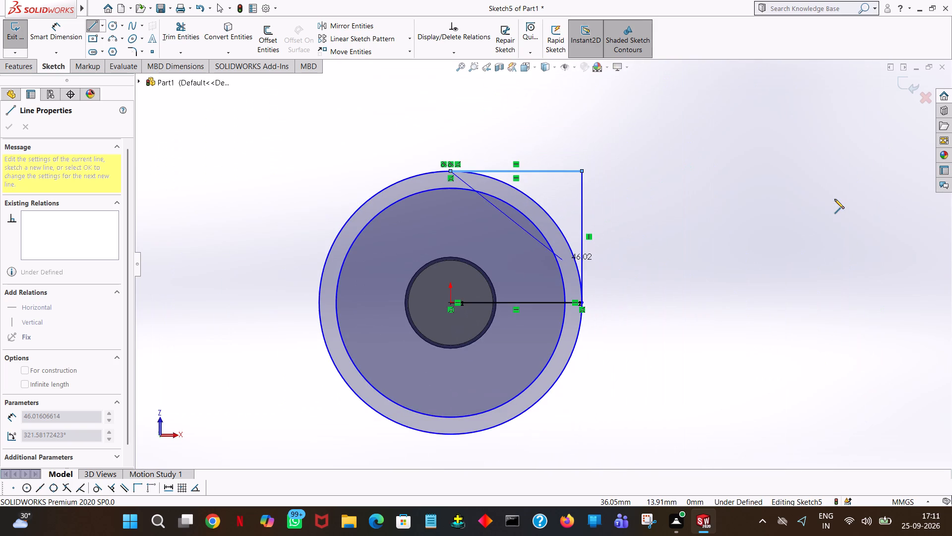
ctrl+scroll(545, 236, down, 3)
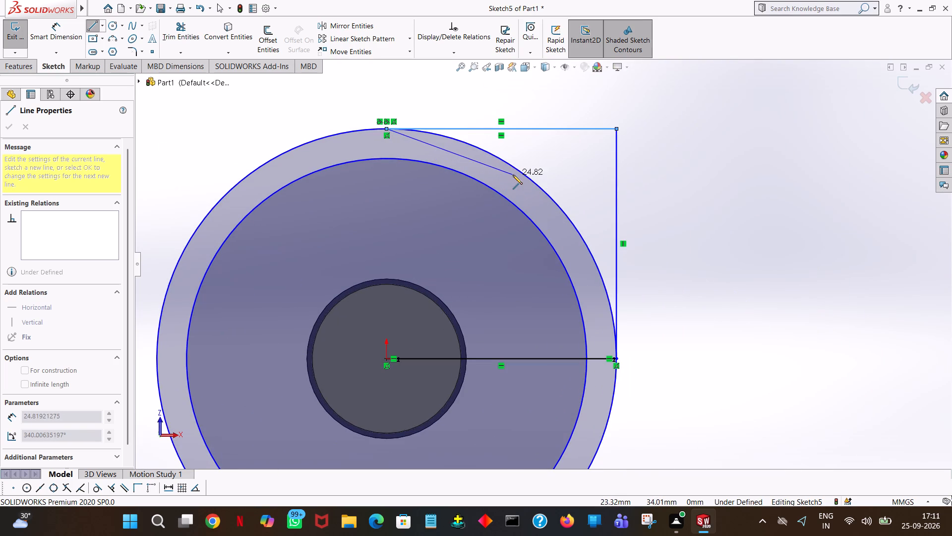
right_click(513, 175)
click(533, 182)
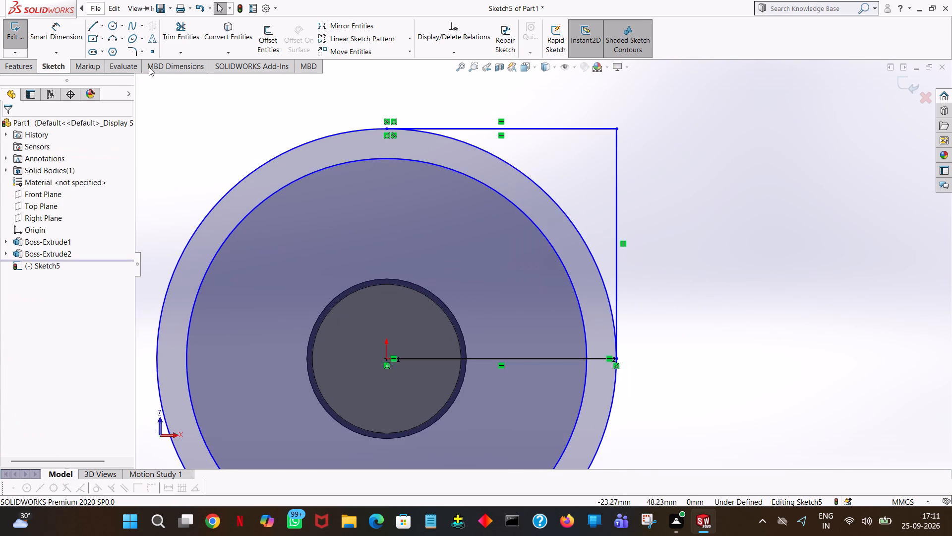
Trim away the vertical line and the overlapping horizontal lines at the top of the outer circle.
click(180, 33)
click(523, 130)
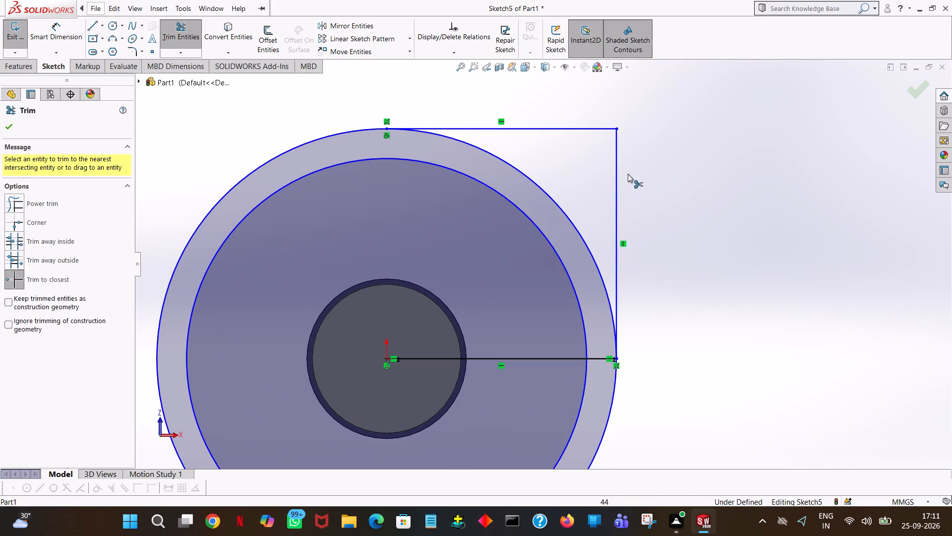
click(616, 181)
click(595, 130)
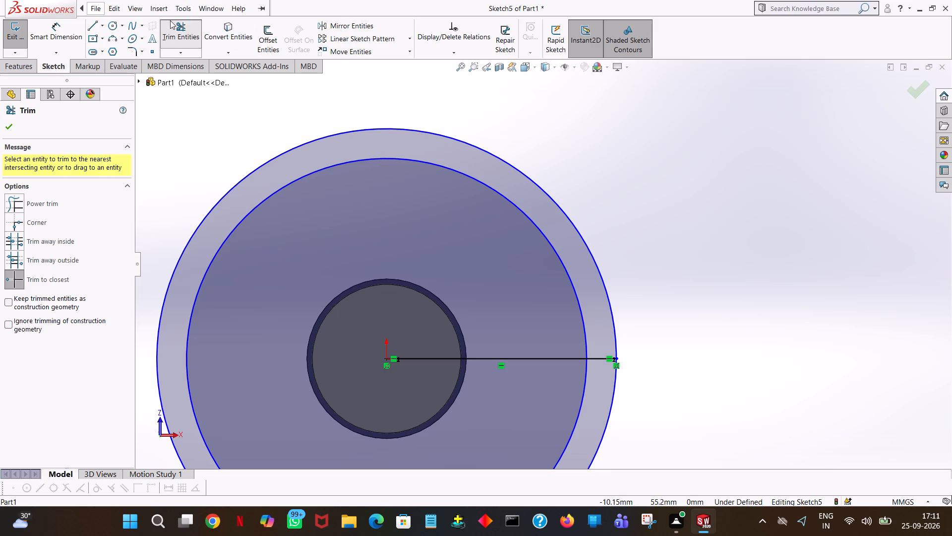
Draw a single vertical line up from the horizontal line's outer end and set its length to 27.5/2 (13.75 mm).
click(95, 26)
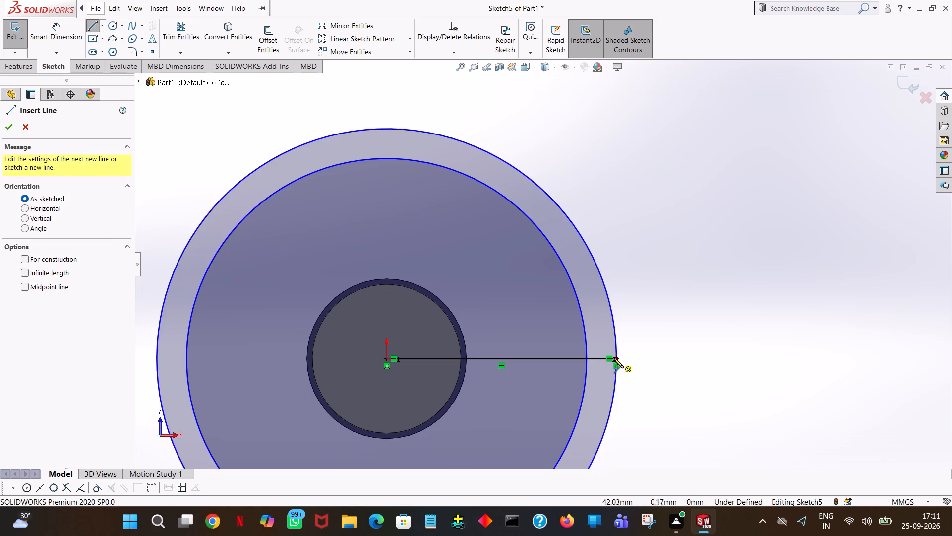
click(615, 359)
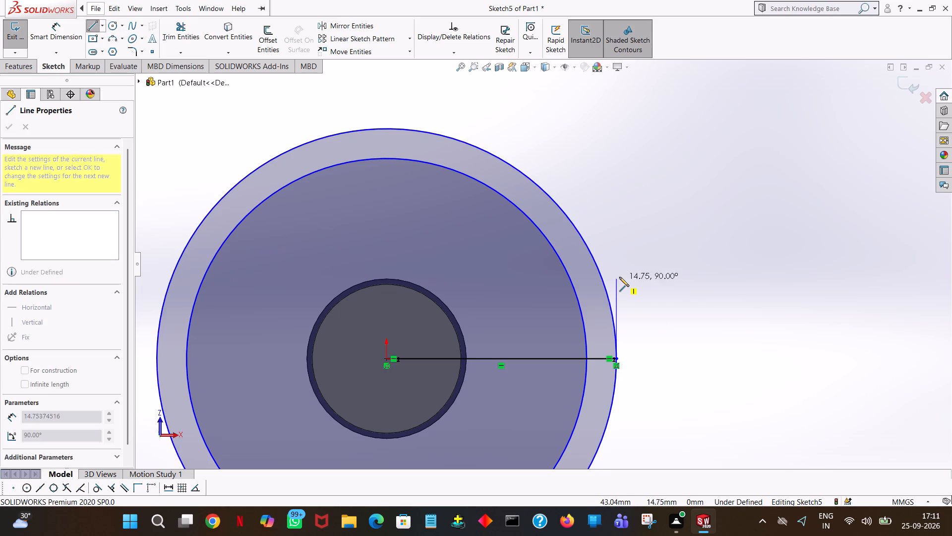
click(619, 274)
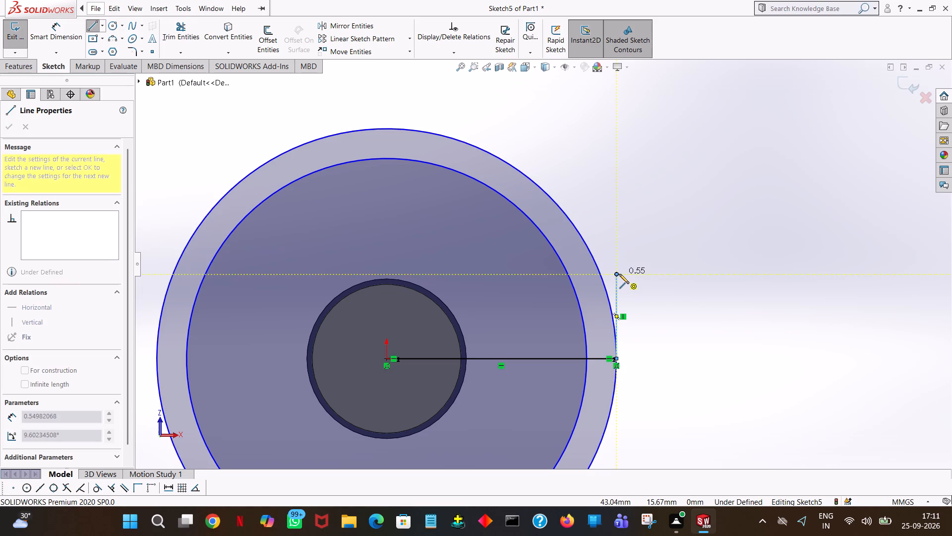
right_click(619, 274)
click(630, 279)
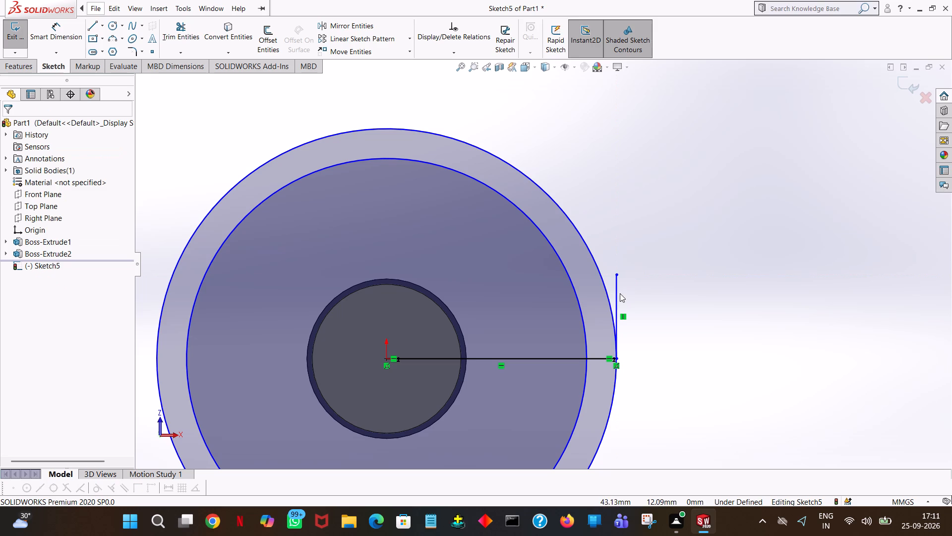
click(617, 293)
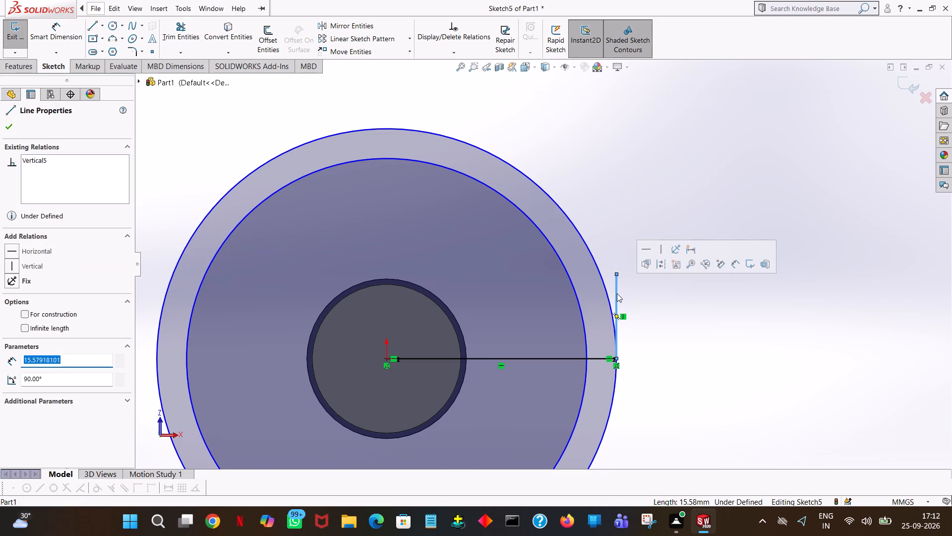
text(27.5/2)
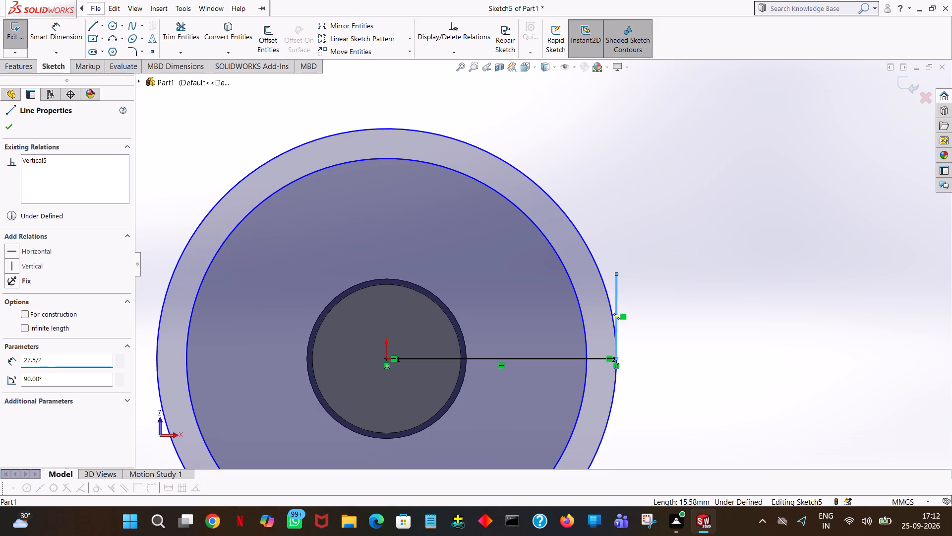
key(Return)
Draw a short horizontal line, about 2.3 mm long, from the outer circle to the top of the 13.75 mm vertical line.
click(95, 28)
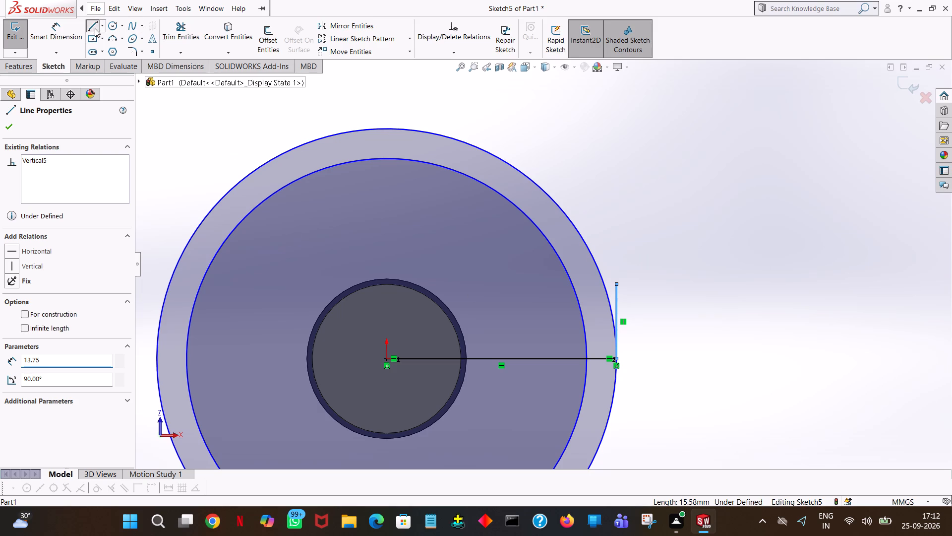
click(604, 284)
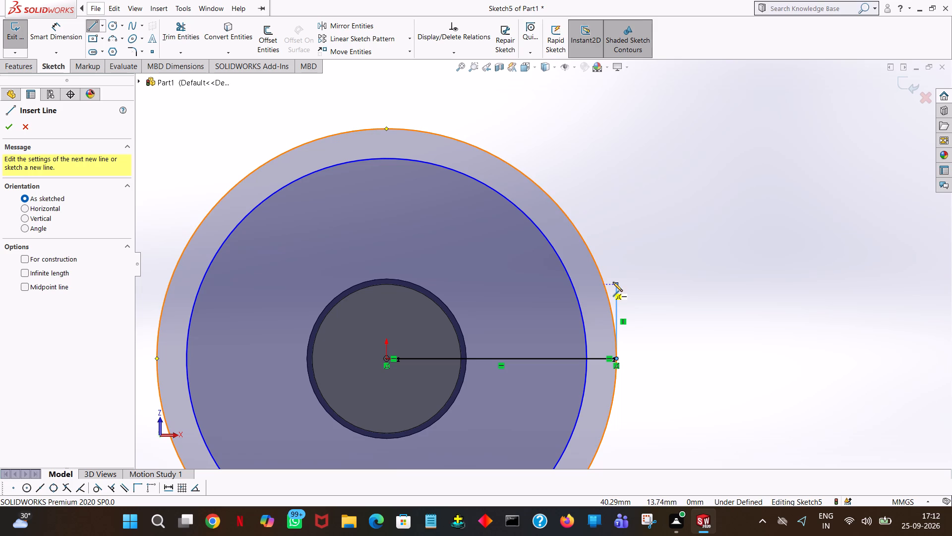
click(615, 283)
right_click(615, 283)
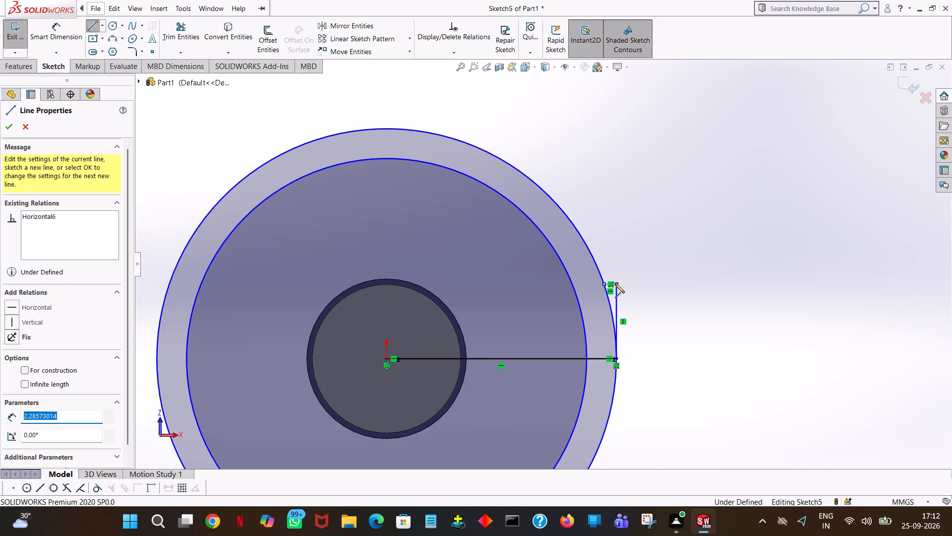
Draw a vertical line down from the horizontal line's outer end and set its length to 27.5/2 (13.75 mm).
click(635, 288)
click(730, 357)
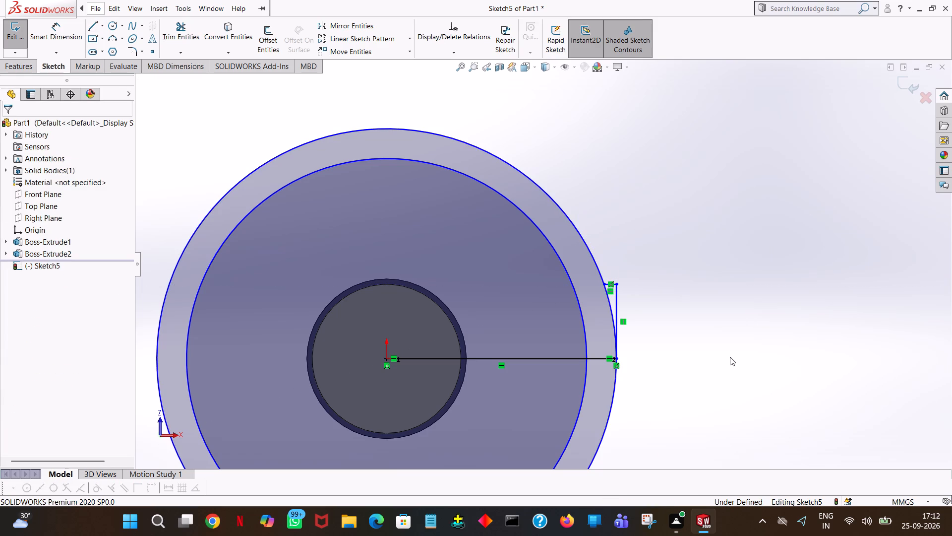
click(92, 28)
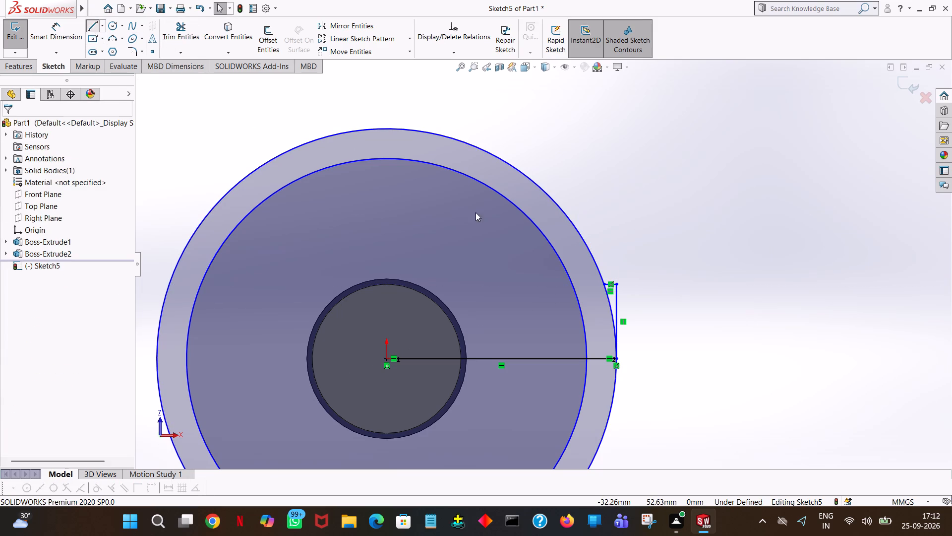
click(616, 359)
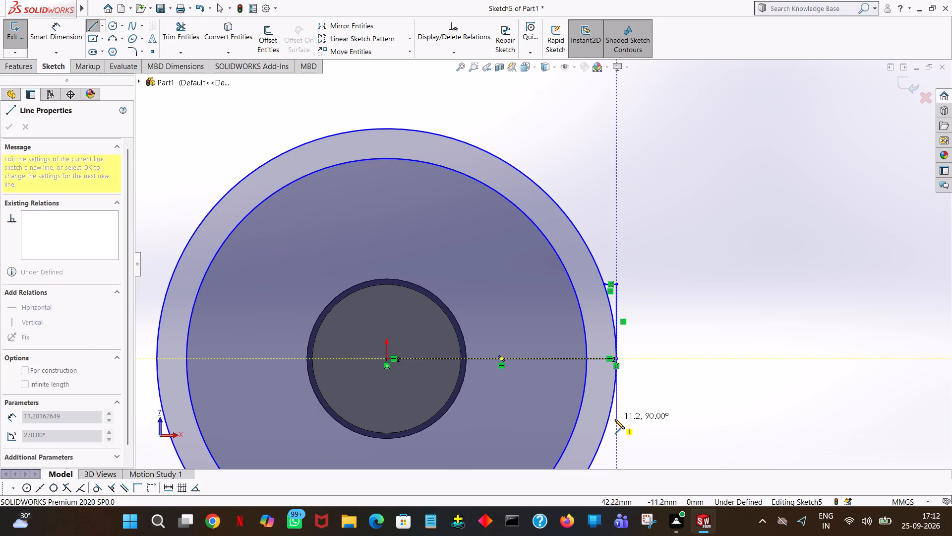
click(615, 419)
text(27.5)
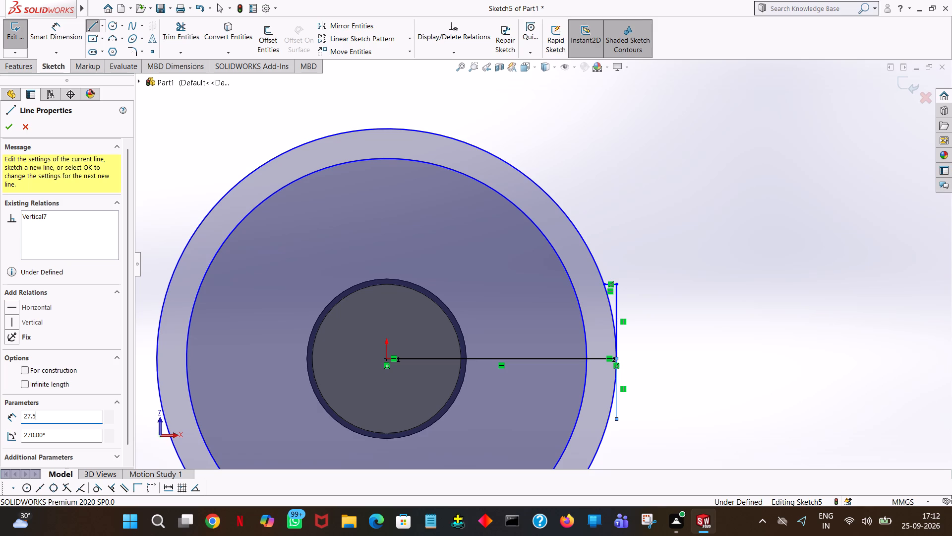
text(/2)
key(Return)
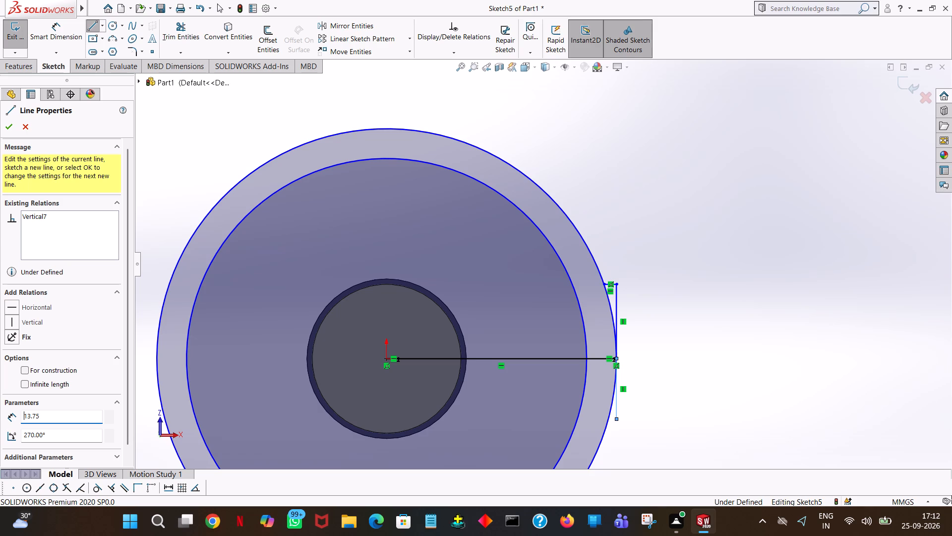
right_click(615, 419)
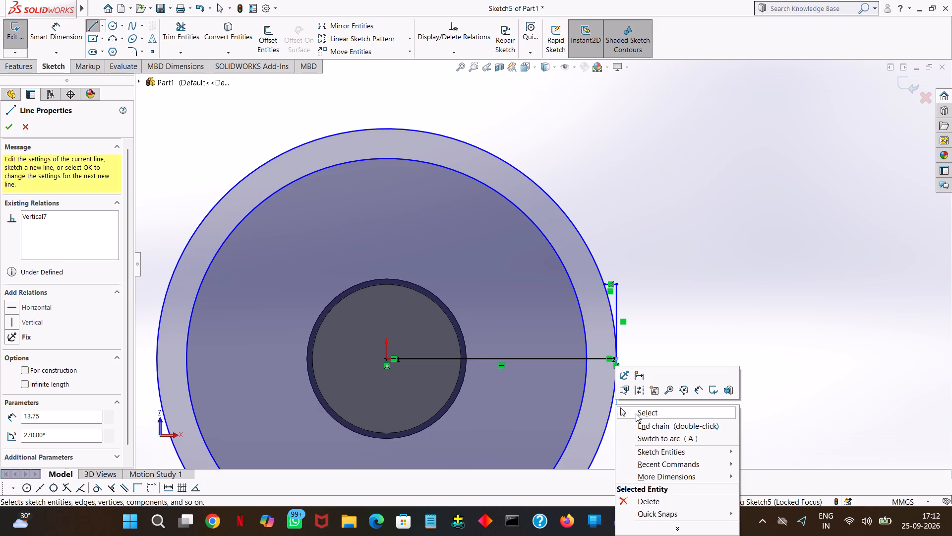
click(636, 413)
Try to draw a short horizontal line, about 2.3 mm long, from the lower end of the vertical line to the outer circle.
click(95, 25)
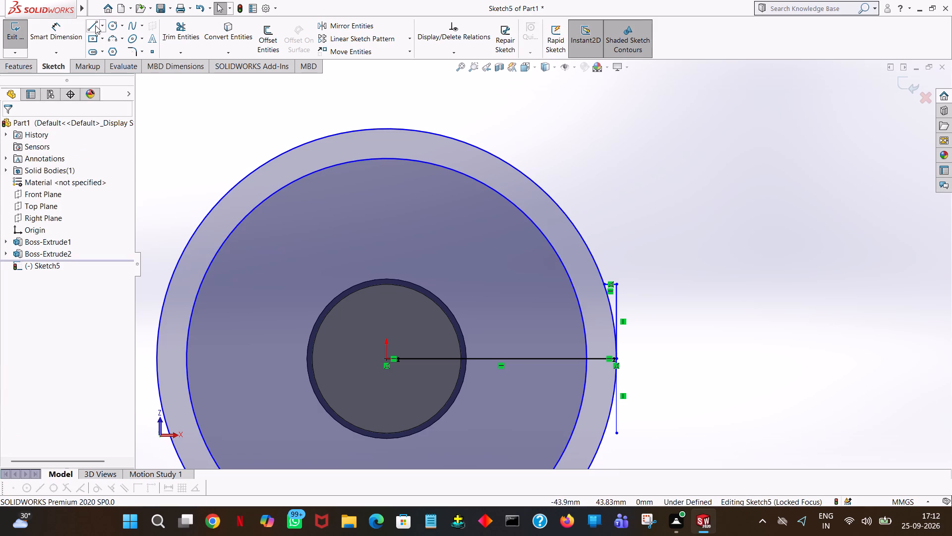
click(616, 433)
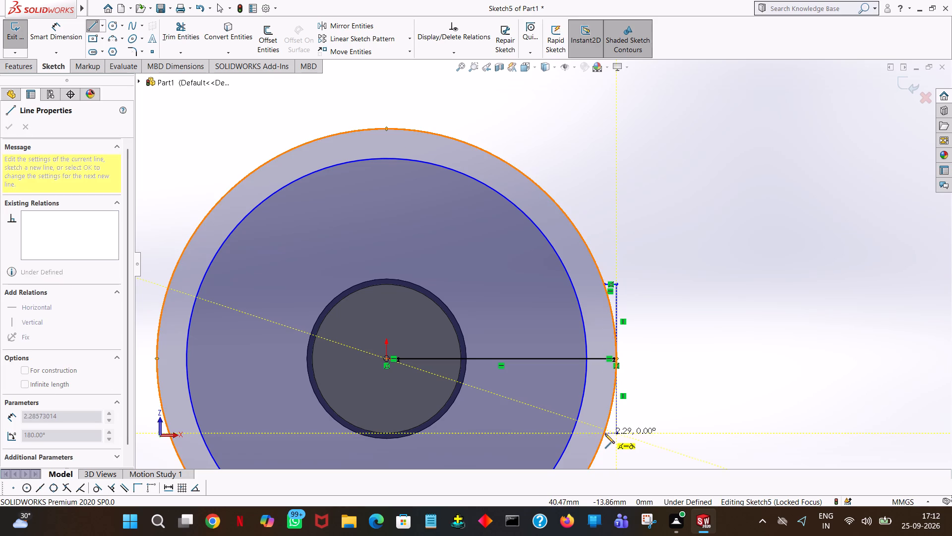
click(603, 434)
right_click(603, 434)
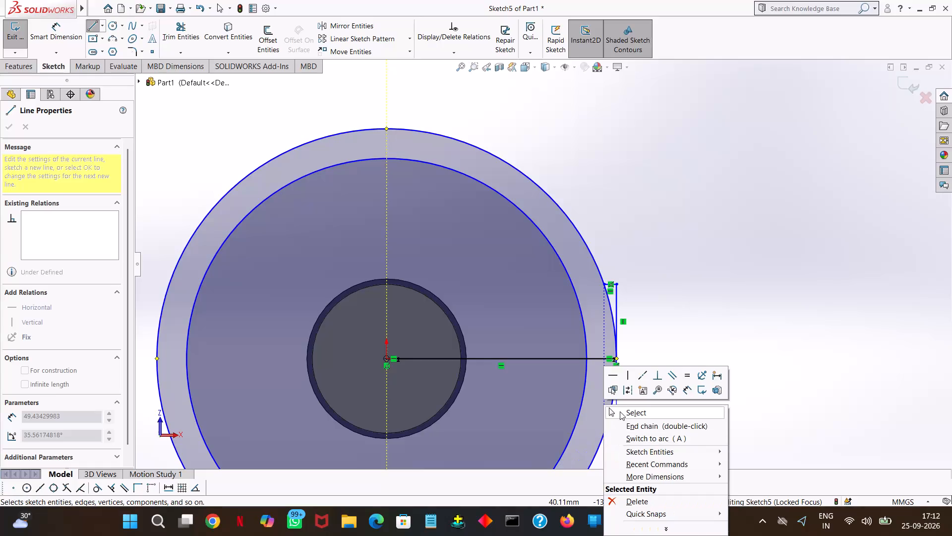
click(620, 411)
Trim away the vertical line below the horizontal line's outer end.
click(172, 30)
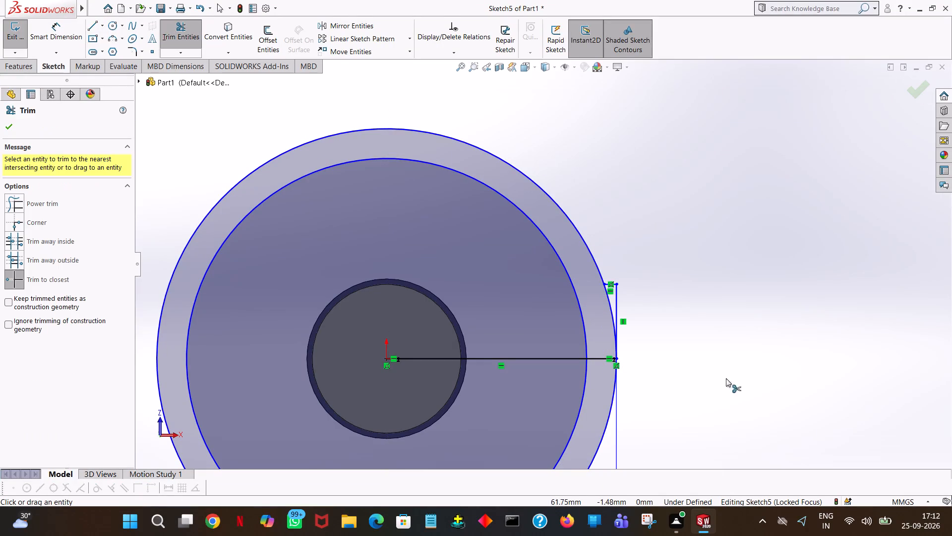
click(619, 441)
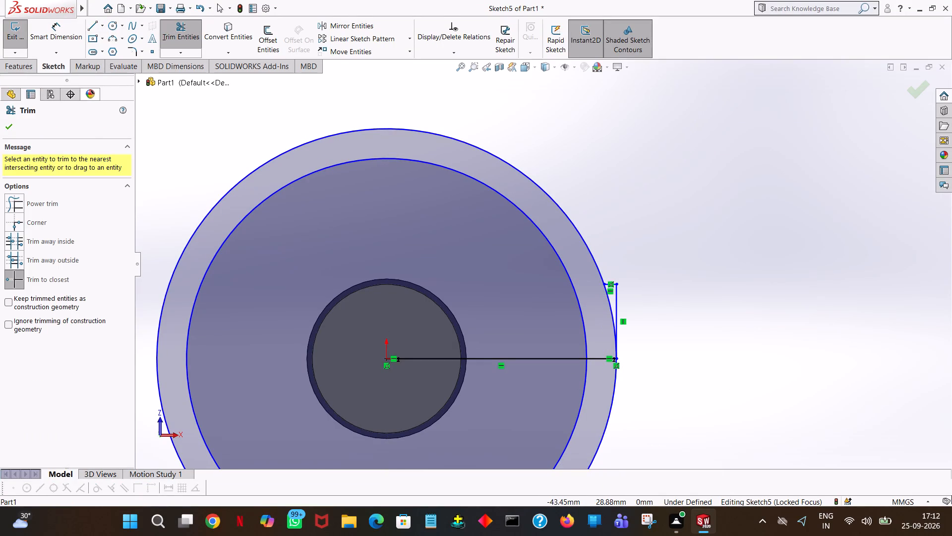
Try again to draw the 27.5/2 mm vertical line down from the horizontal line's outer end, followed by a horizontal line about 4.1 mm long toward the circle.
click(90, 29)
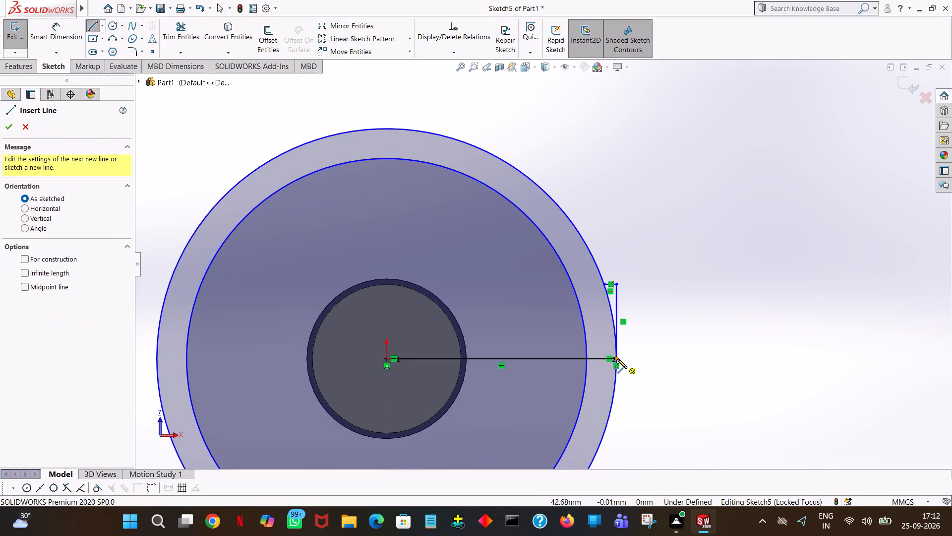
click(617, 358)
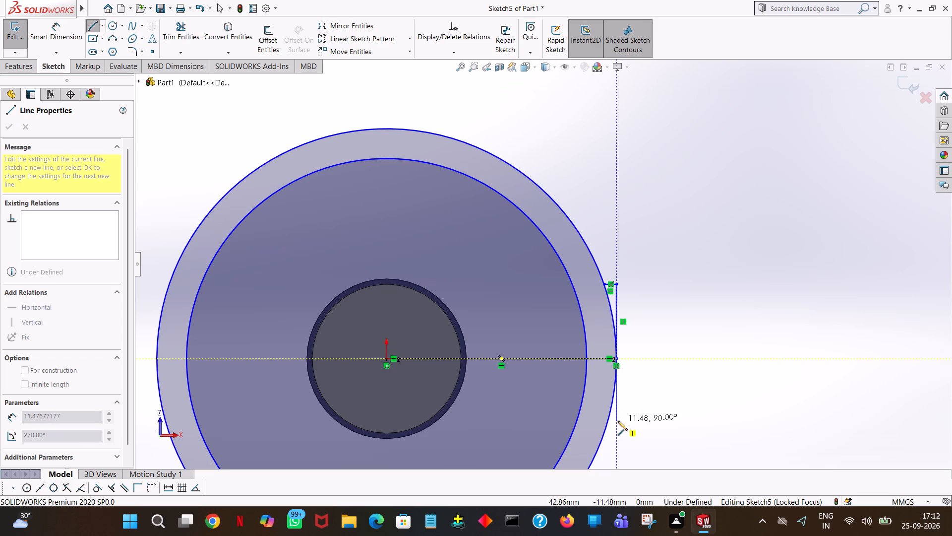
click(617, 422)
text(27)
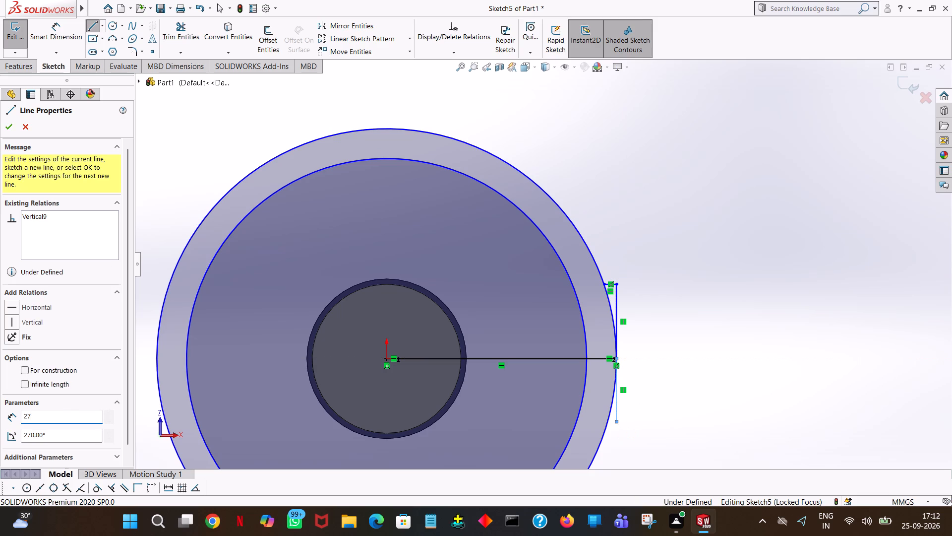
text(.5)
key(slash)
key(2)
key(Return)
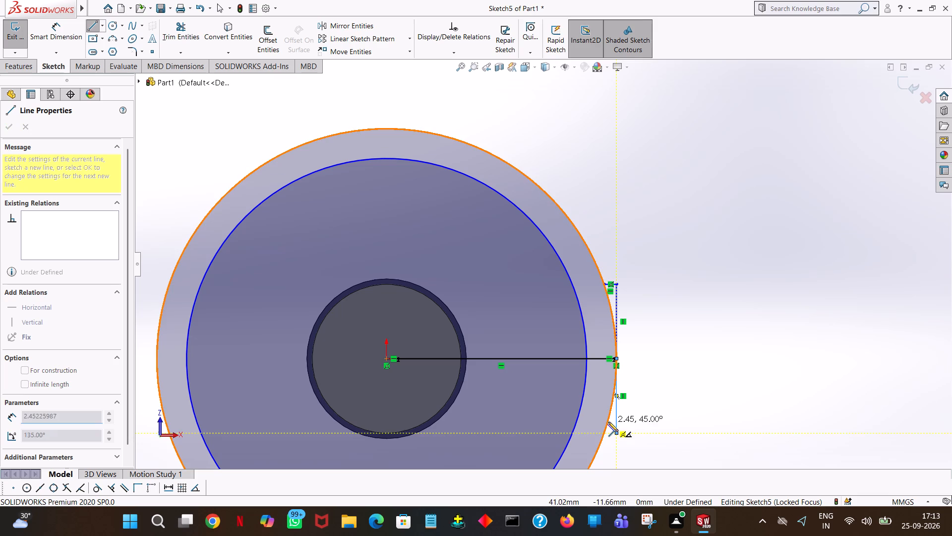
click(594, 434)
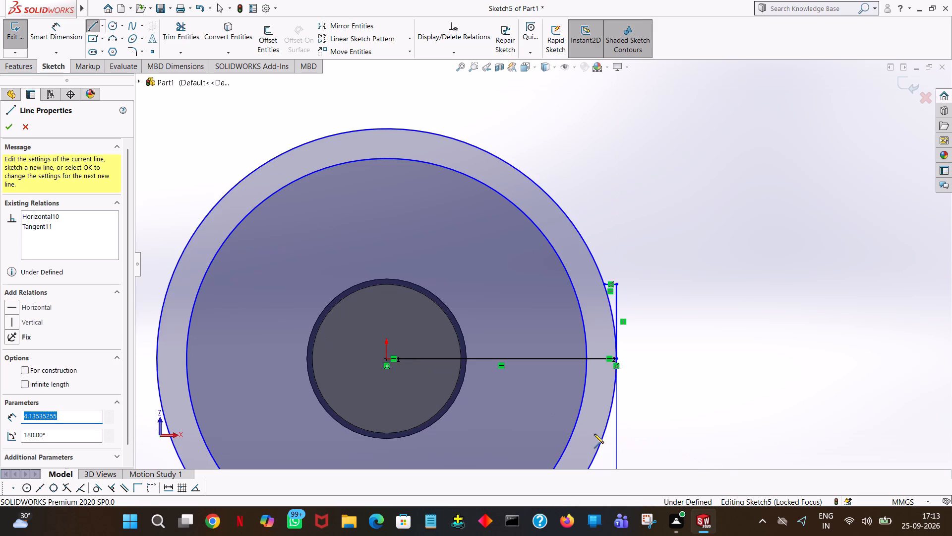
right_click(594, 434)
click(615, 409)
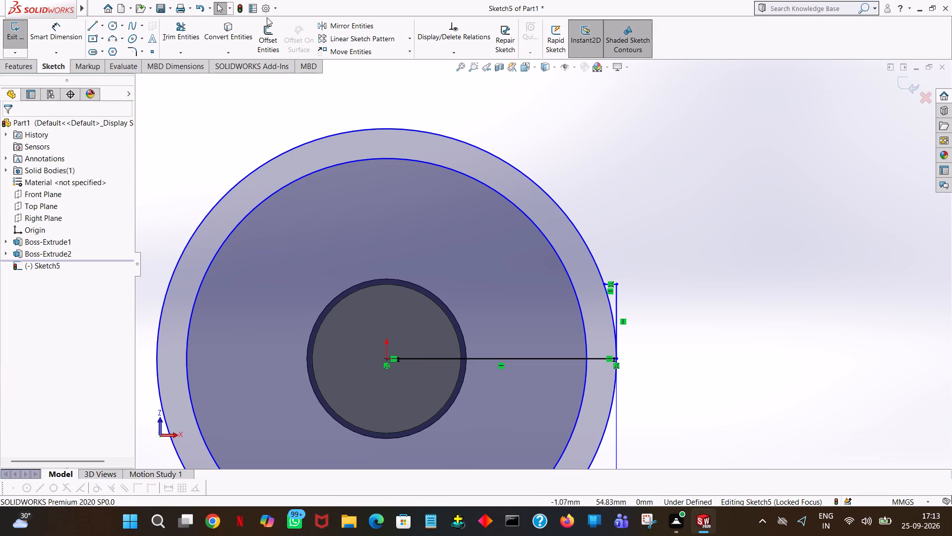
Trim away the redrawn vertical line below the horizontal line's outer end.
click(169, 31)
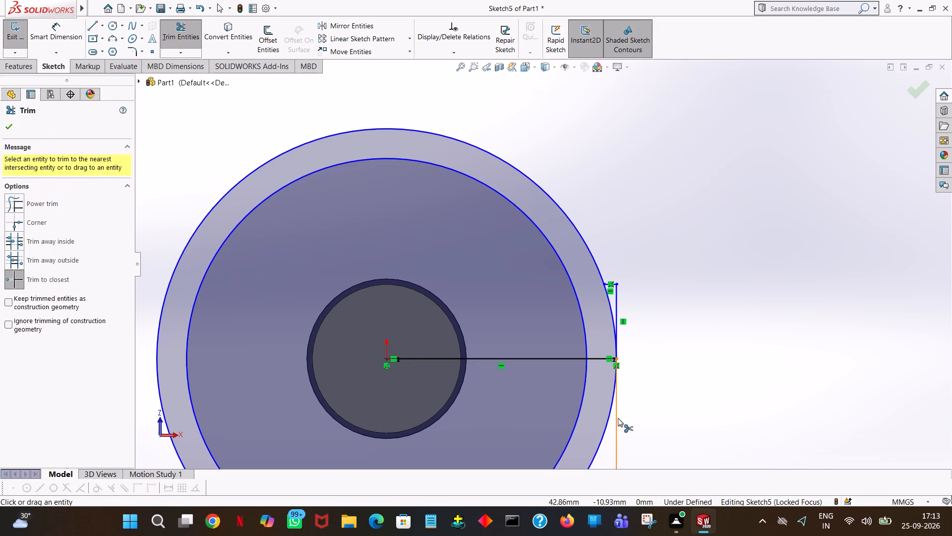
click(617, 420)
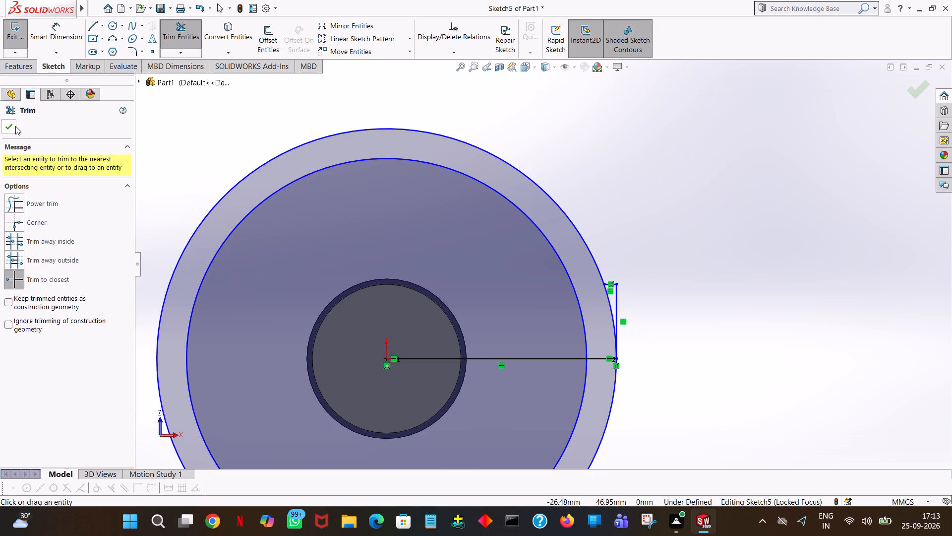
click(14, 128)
Mirror the upper 13.75 mm vertical line and its short horizontal line about the horizontal centre line.
click(358, 30)
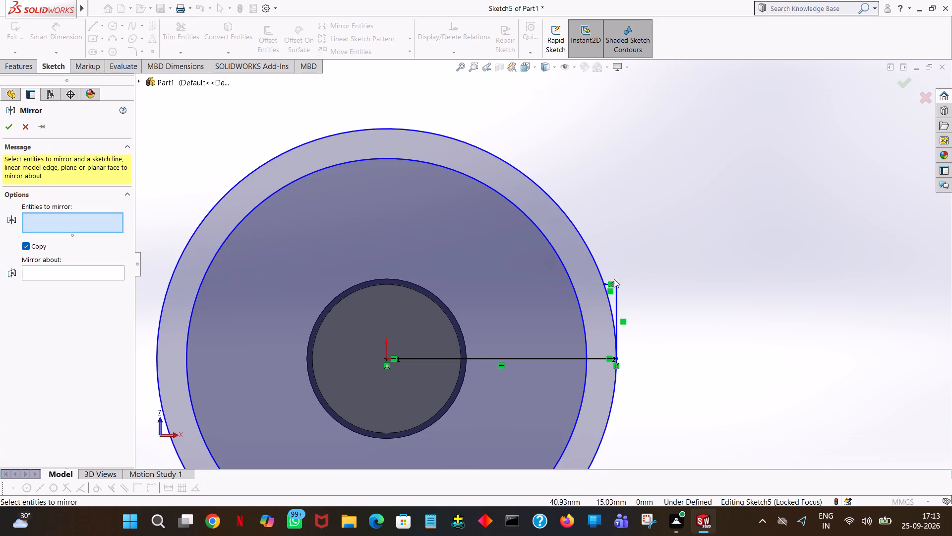
click(616, 298)
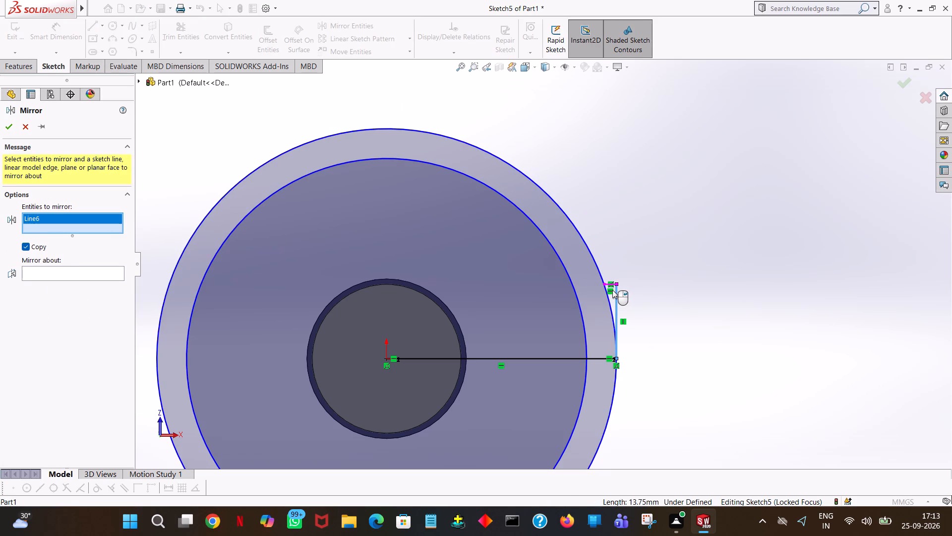
ctrl+scroll(612, 290, down, 4)
click(596, 272)
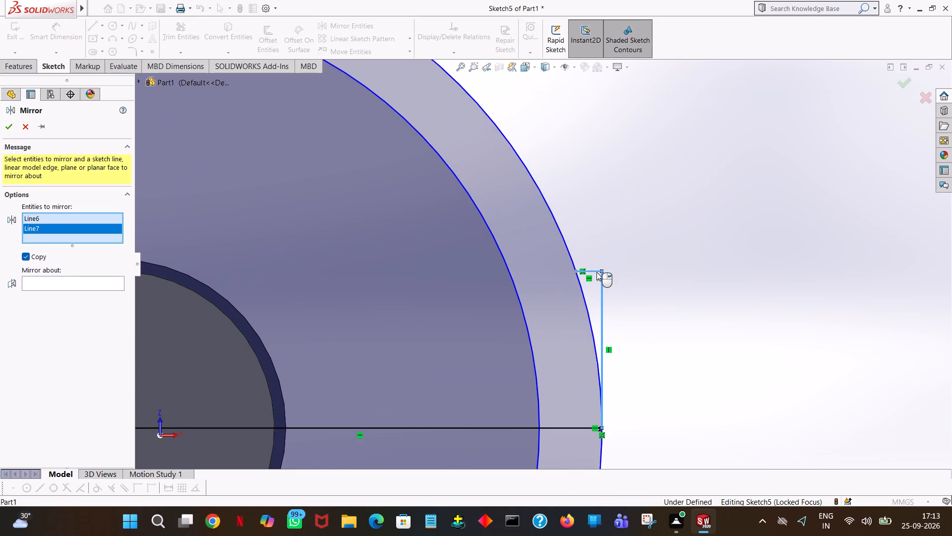
ctrl+scroll(610, 297, down, 1)
ctrl+scroll(610, 297, up, 8)
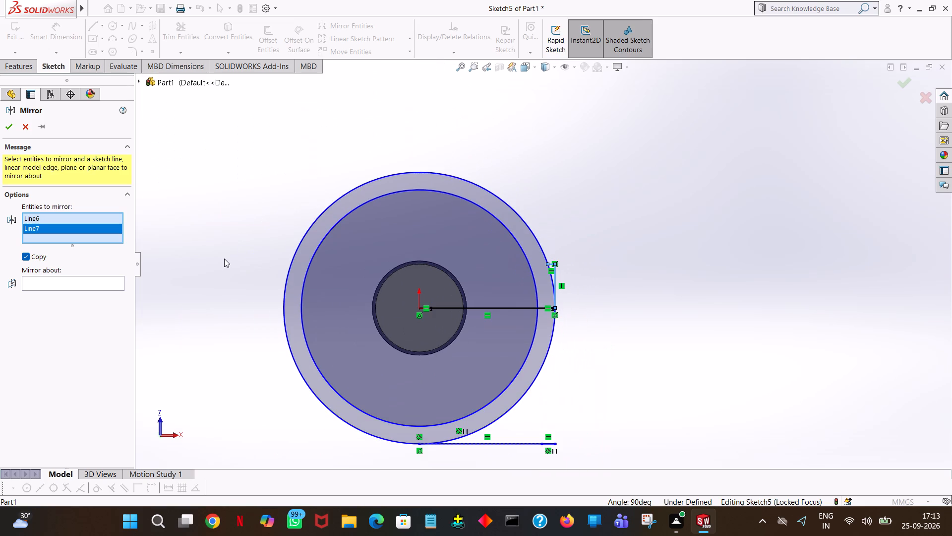
click(88, 278)
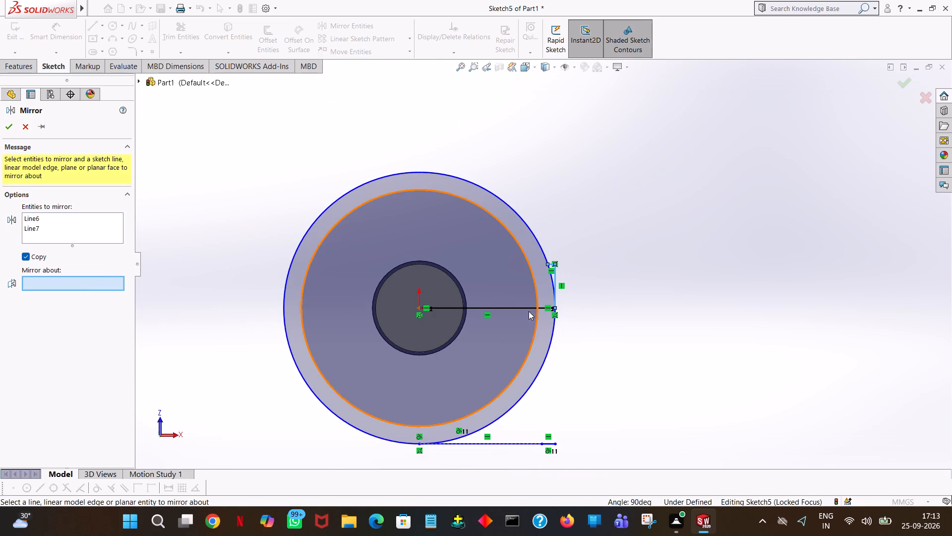
click(529, 311)
click(529, 309)
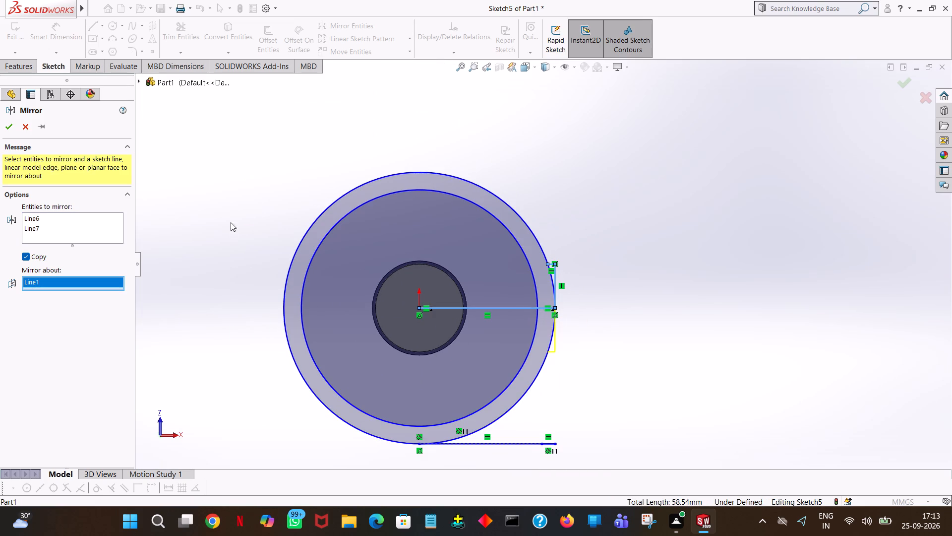
click(9, 132)
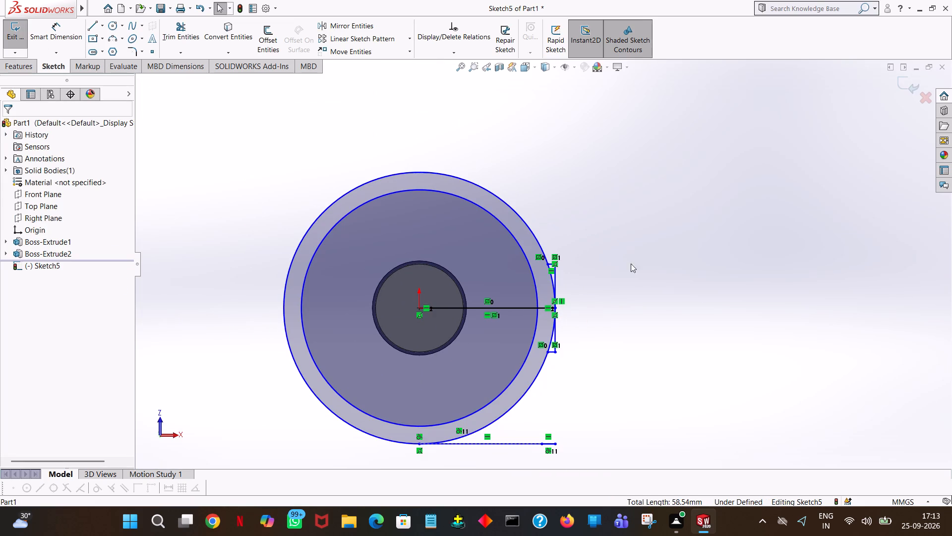
Trim the outer circle beyond the two short horizontal lines, keeping only the arc between them.
ctrl+scroll(623, 262, down, 4)
ctrl+scroll(623, 262, up, 1)
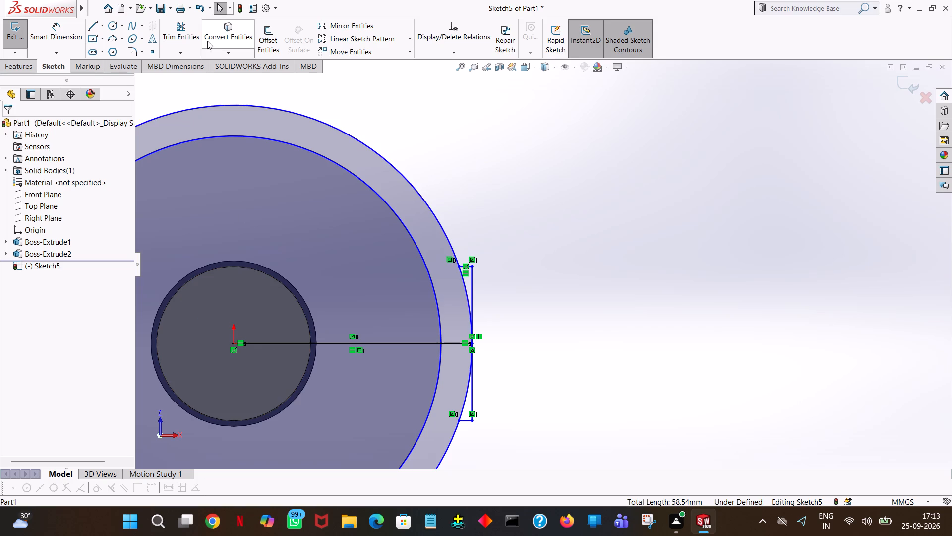
click(181, 37)
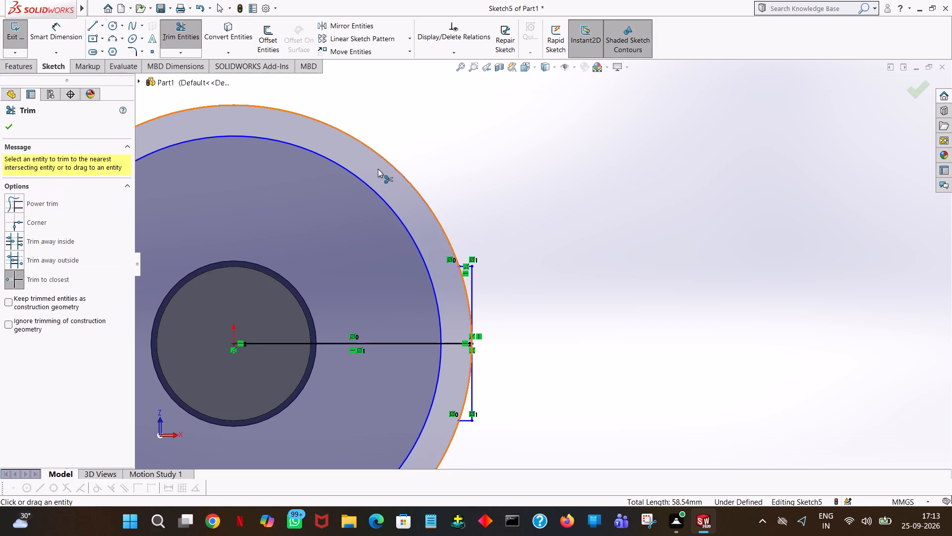
click(428, 204)
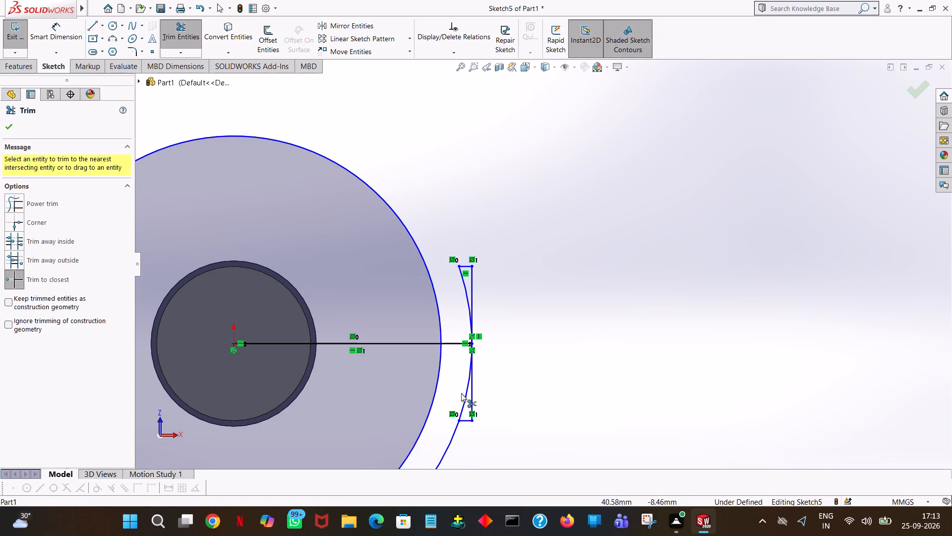
click(451, 440)
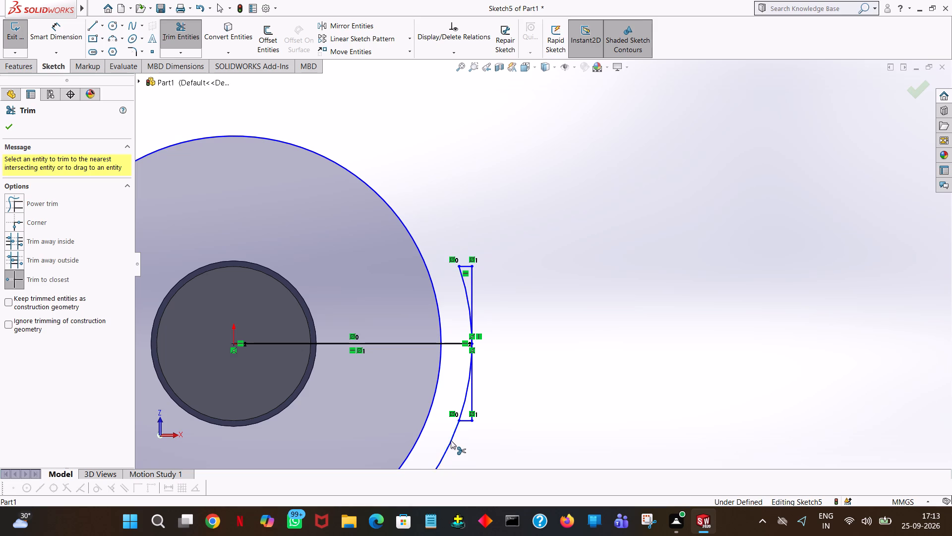
Trim away the two short horizontal lines and both vertical line halves outside the wing arc.
click(465, 266)
click(470, 272)
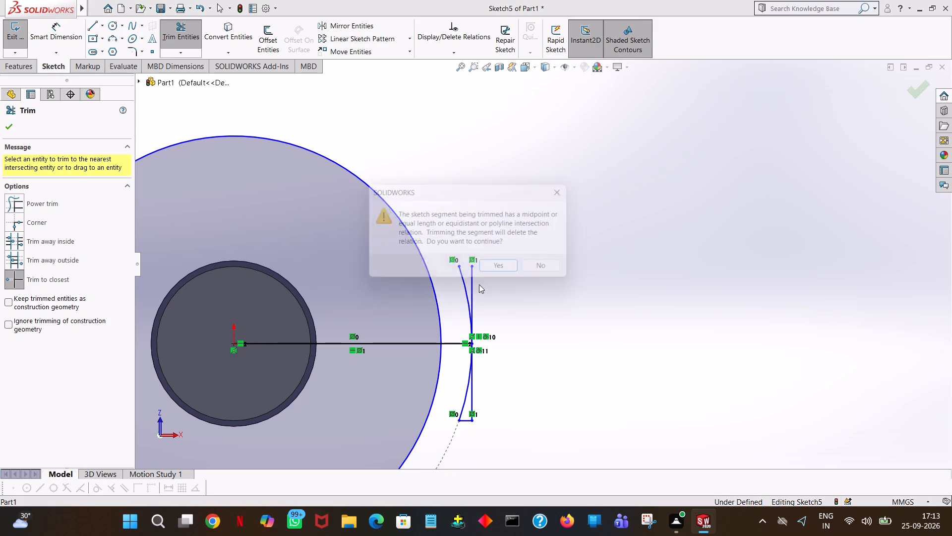
click(491, 272)
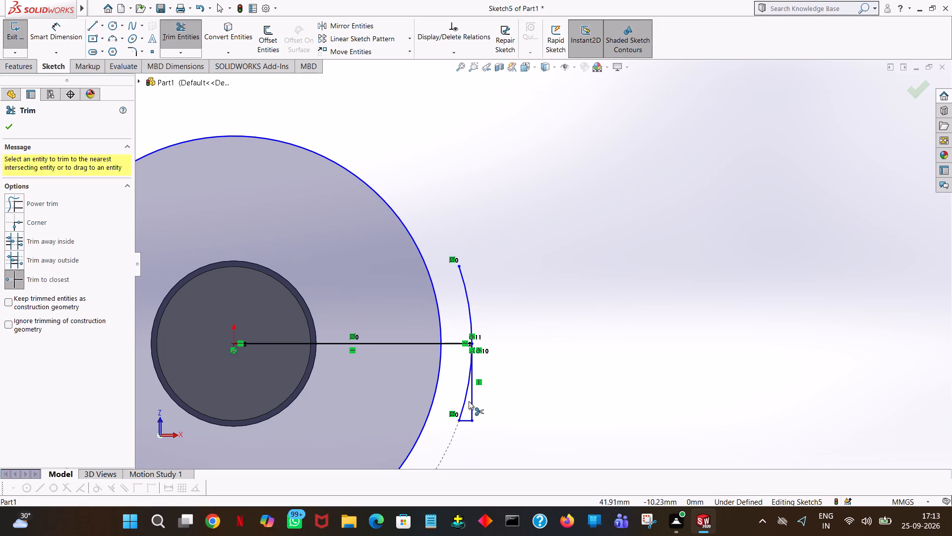
click(472, 404)
click(467, 418)
click(604, 187)
right_click(605, 187)
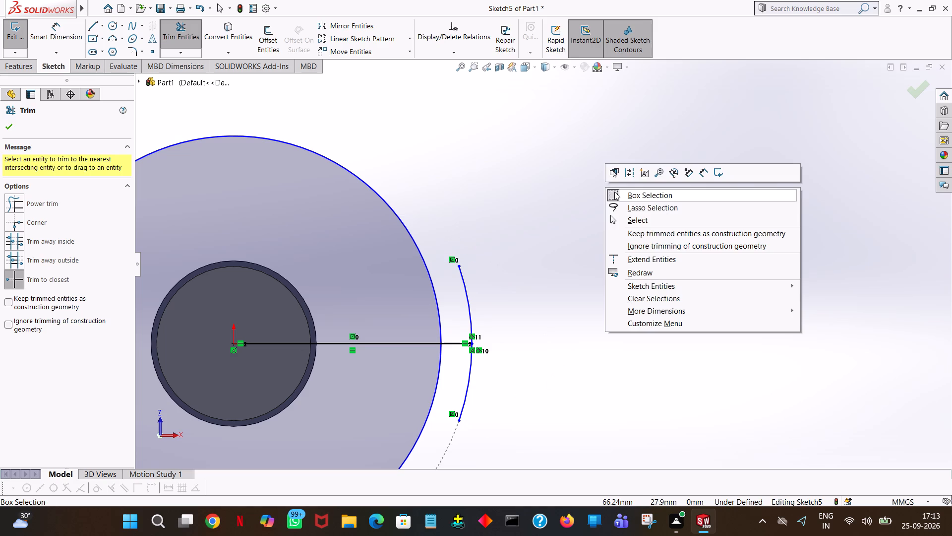
click(544, 173)
click(4, 128)
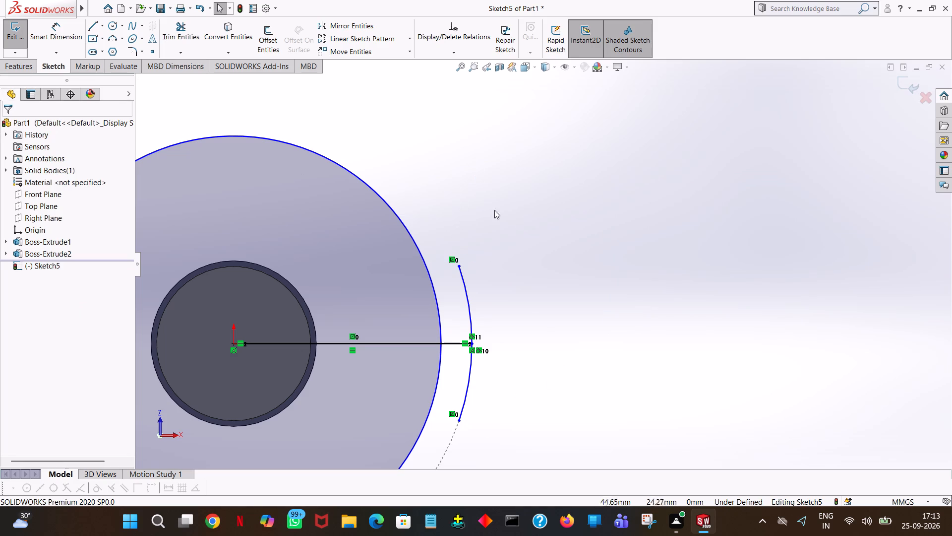
click(567, 226)
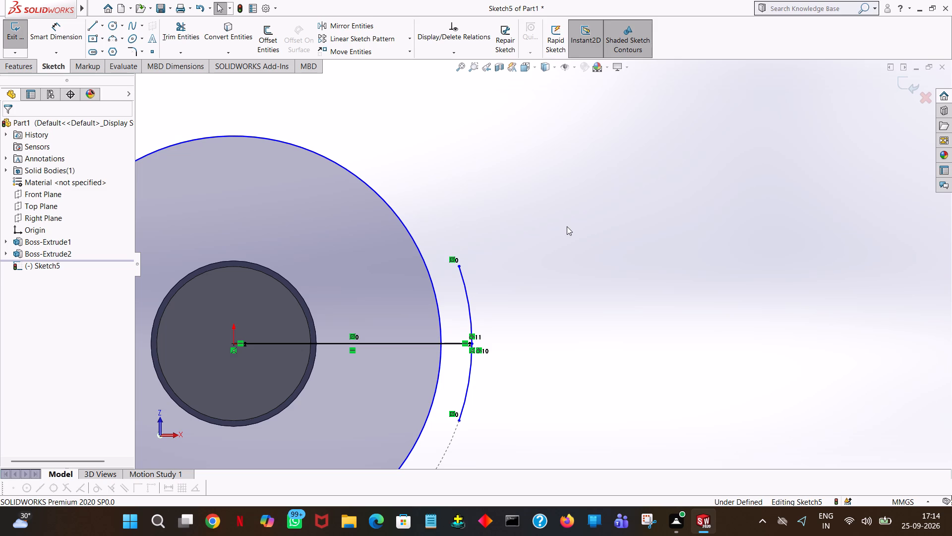
Draw a horizontal line about 5.9 mm long from the wing arc's lower end to the 37 mm radius circle.
click(94, 24)
click(459, 422)
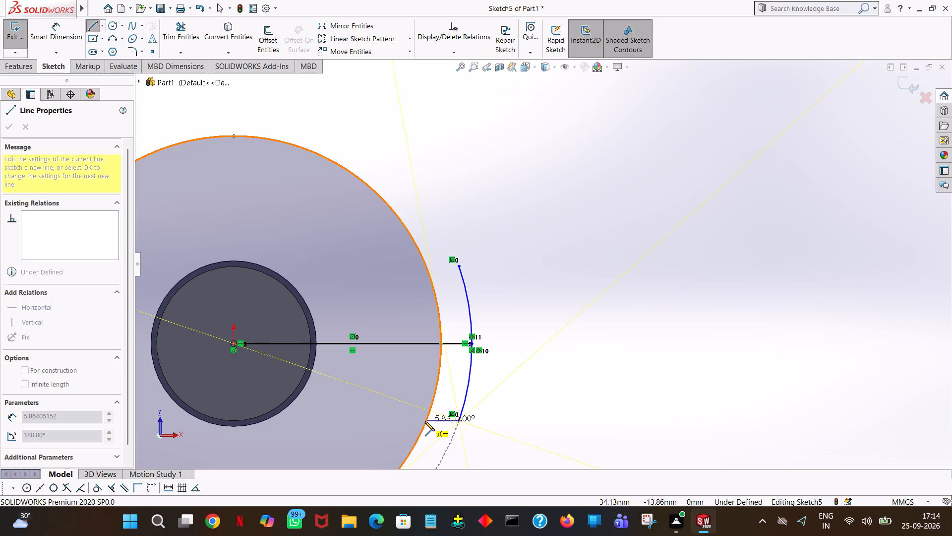
click(425, 421)
right_click(425, 421)
click(447, 413)
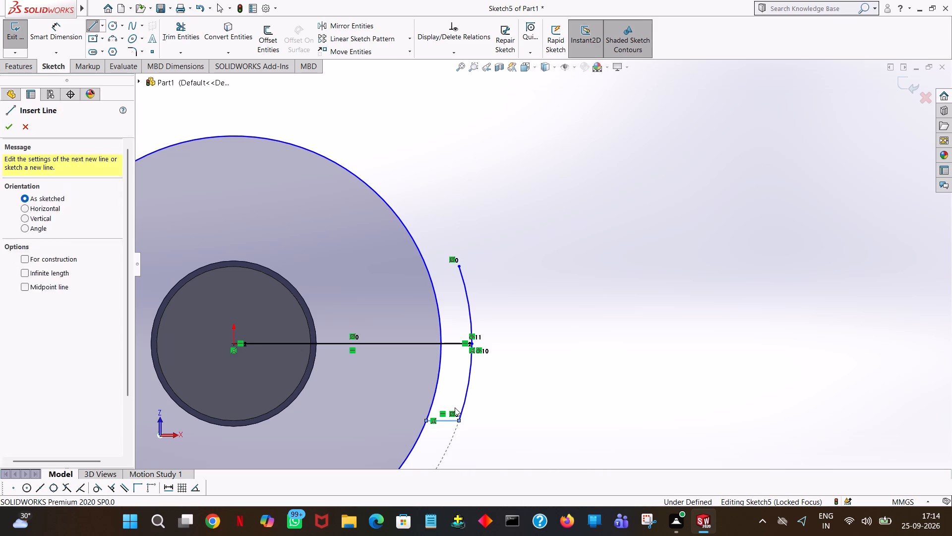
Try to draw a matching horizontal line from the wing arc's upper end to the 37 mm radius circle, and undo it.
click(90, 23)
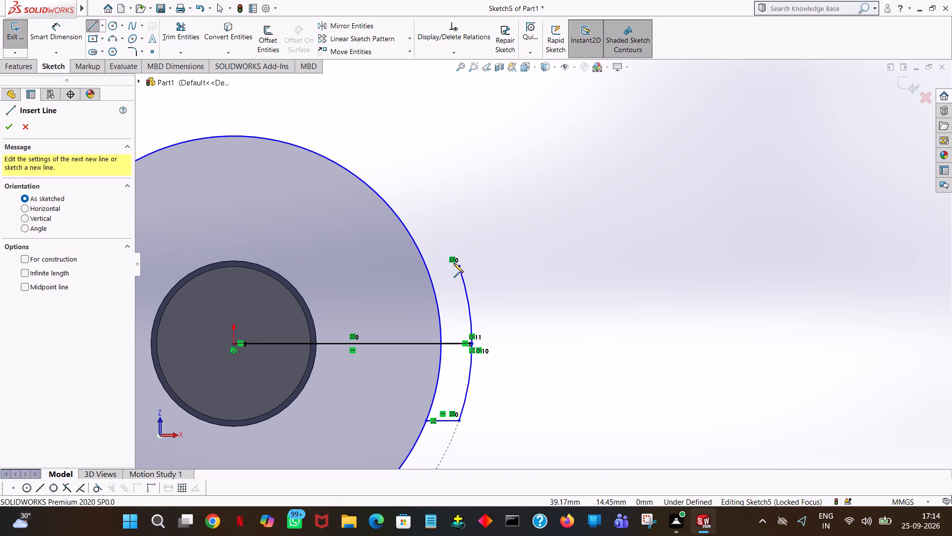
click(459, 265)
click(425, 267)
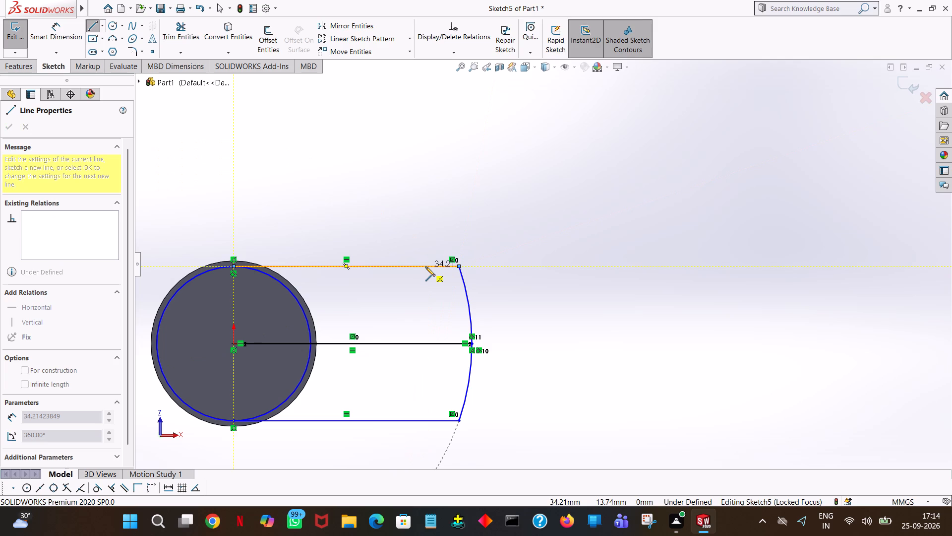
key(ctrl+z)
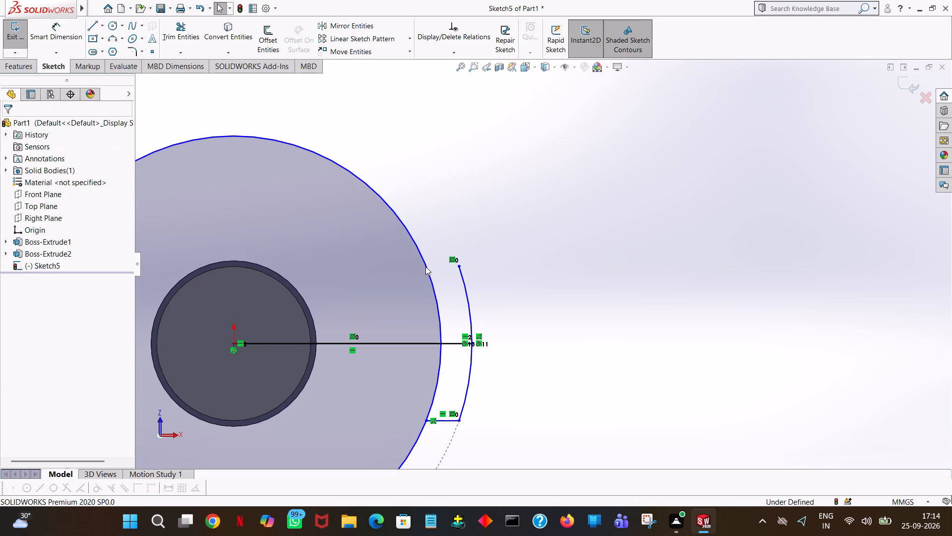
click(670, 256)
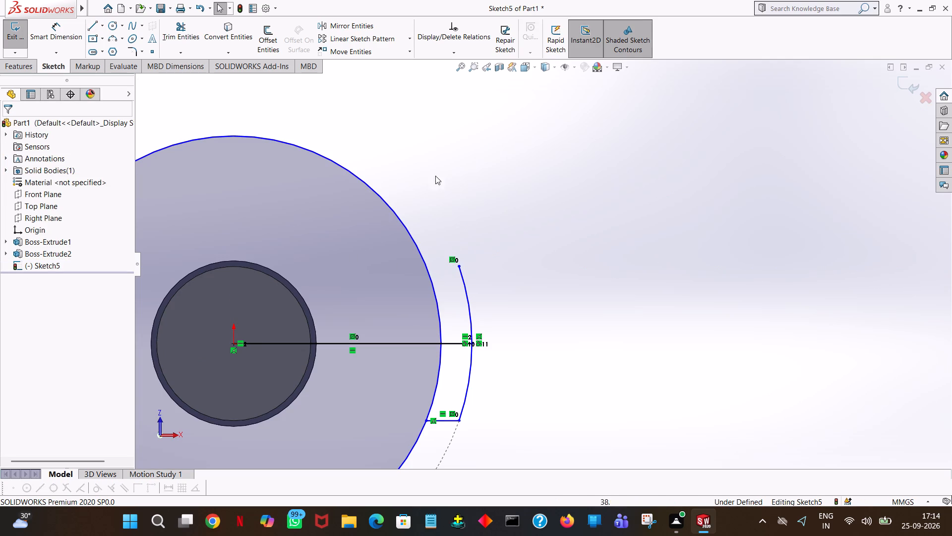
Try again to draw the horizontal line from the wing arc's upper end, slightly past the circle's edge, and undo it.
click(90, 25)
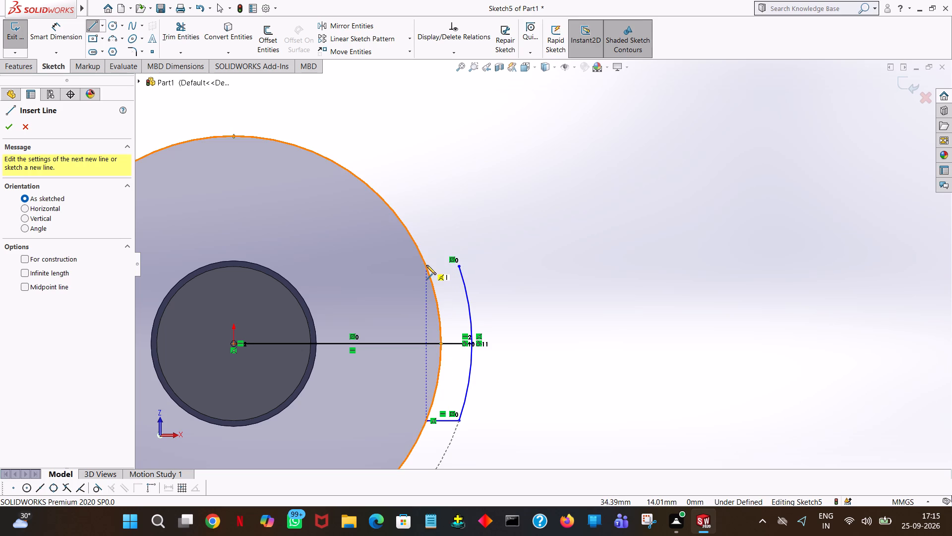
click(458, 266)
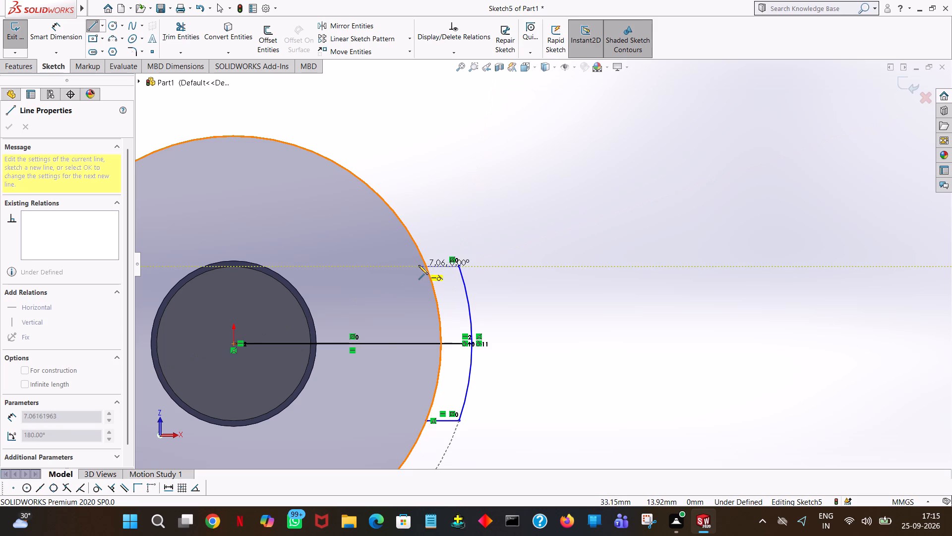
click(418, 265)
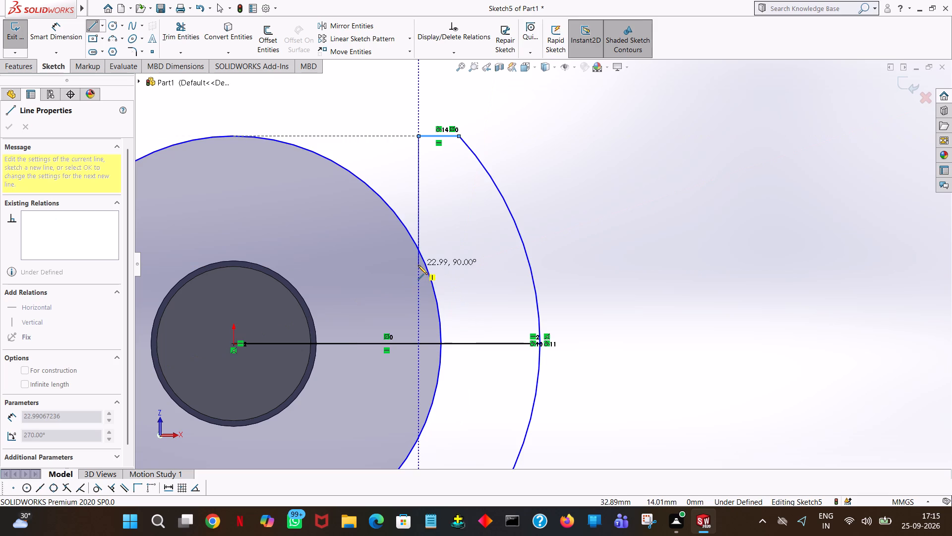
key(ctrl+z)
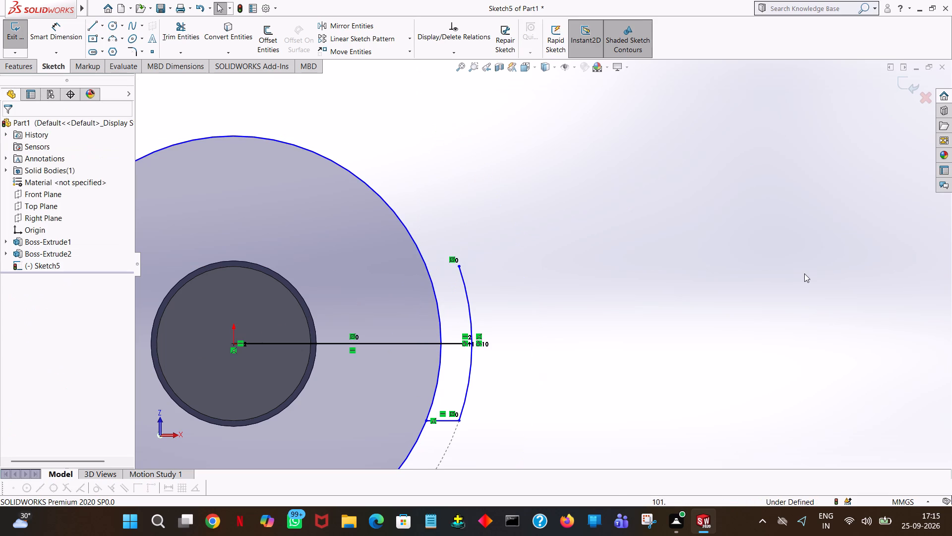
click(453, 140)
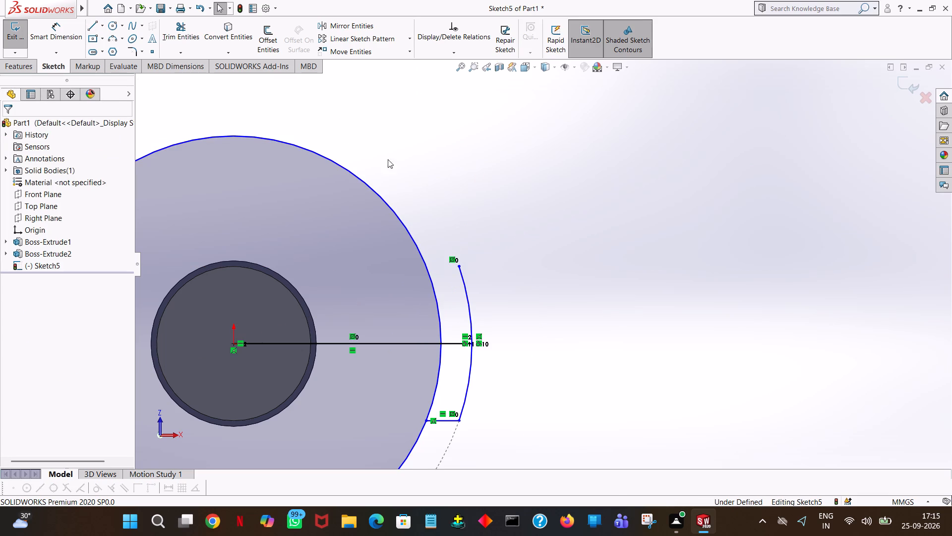
Mirror the lower horizontal connecting line about the horizontal centre line to close the wing's upper side.
click(365, 30)
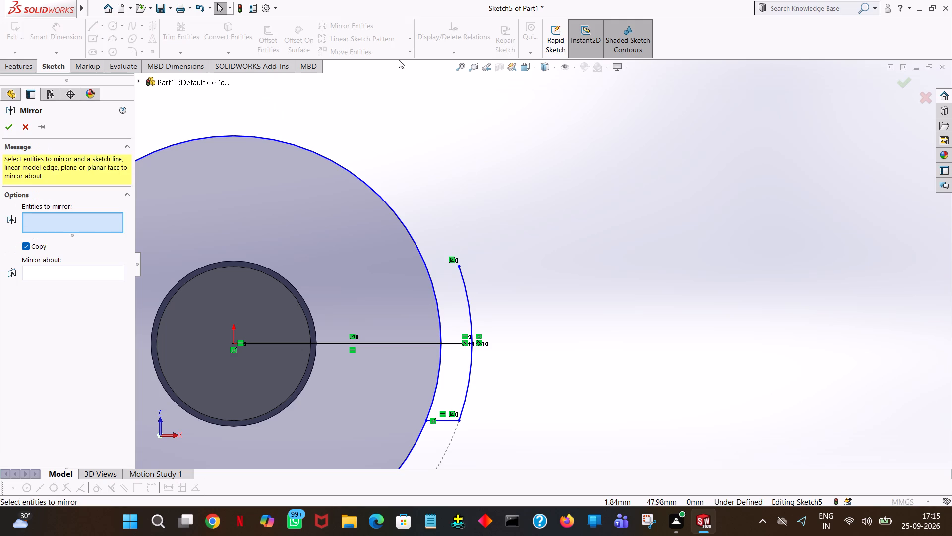
click(445, 422)
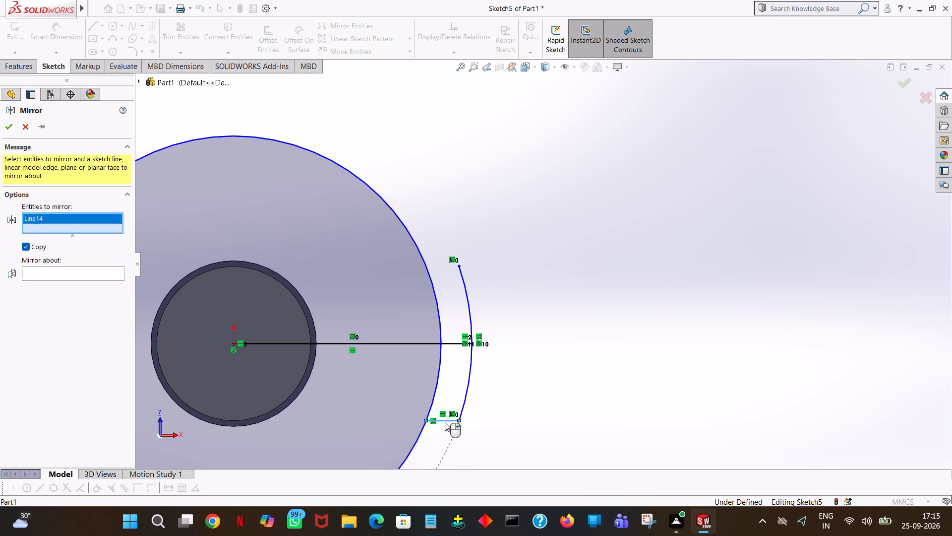
click(94, 271)
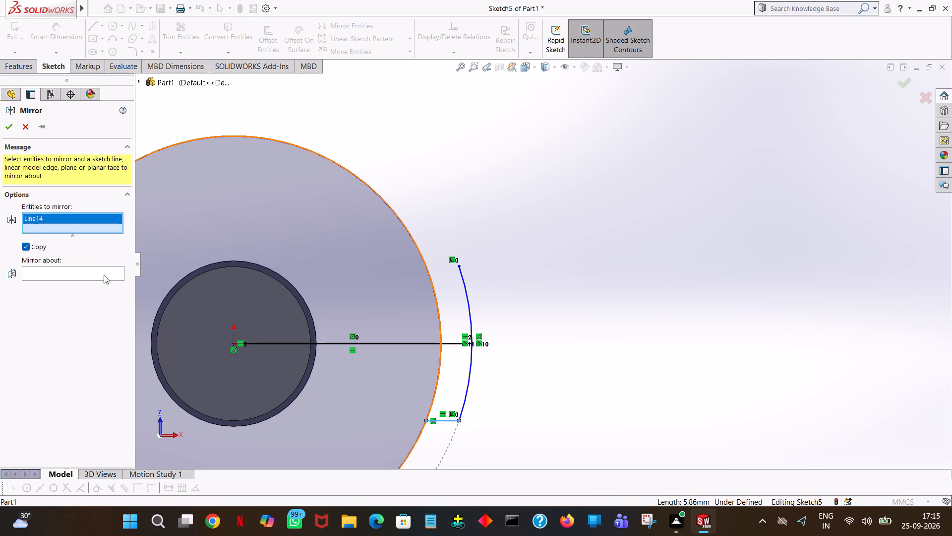
click(394, 344)
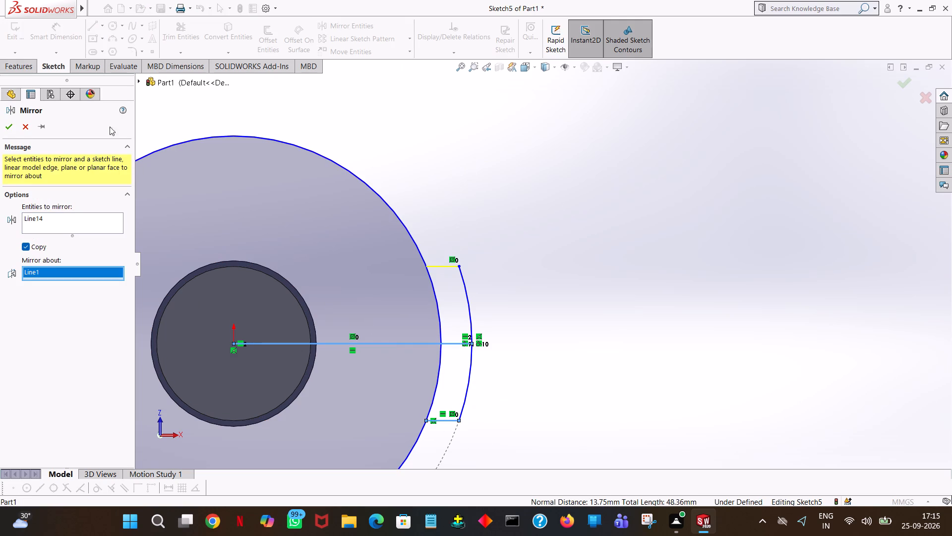
click(11, 127)
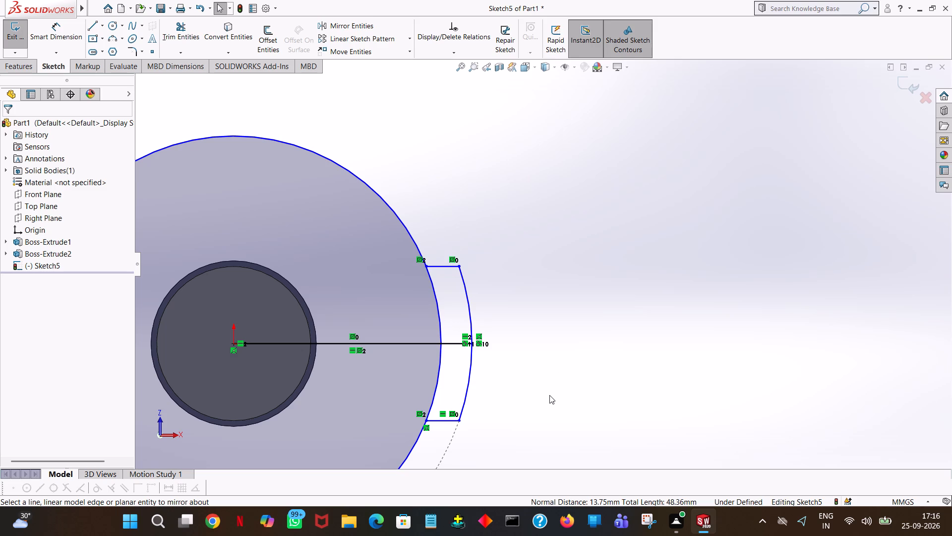
Trim the 37 mm radius circle outside the wing, keeping only the arc between the two horizontal connecting lines.
ctrl+middle_drag(549, 395, 747, 336)
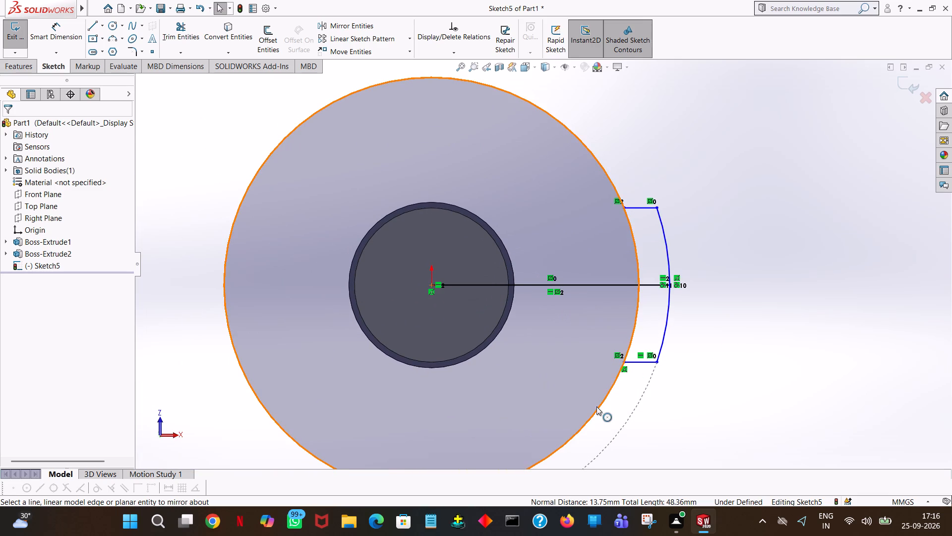
click(186, 28)
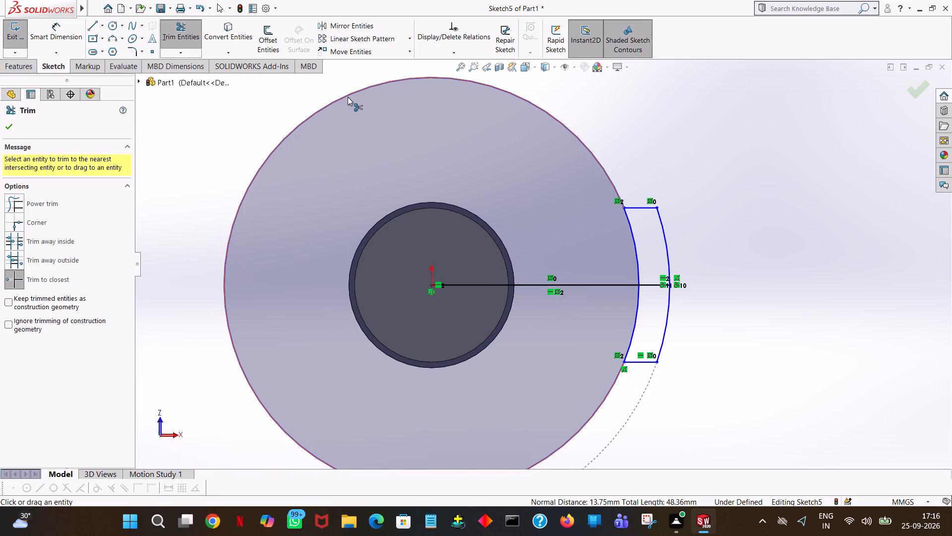
click(348, 97)
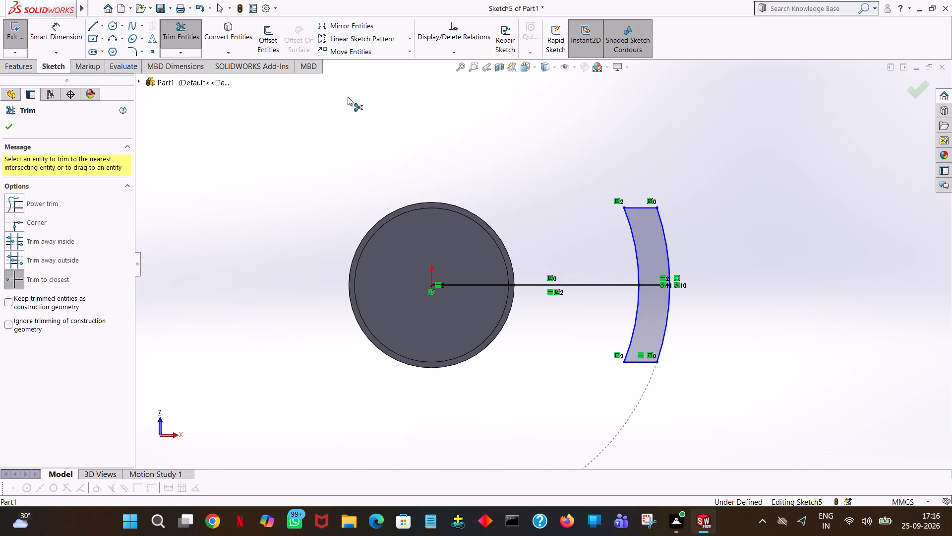
click(6, 126)
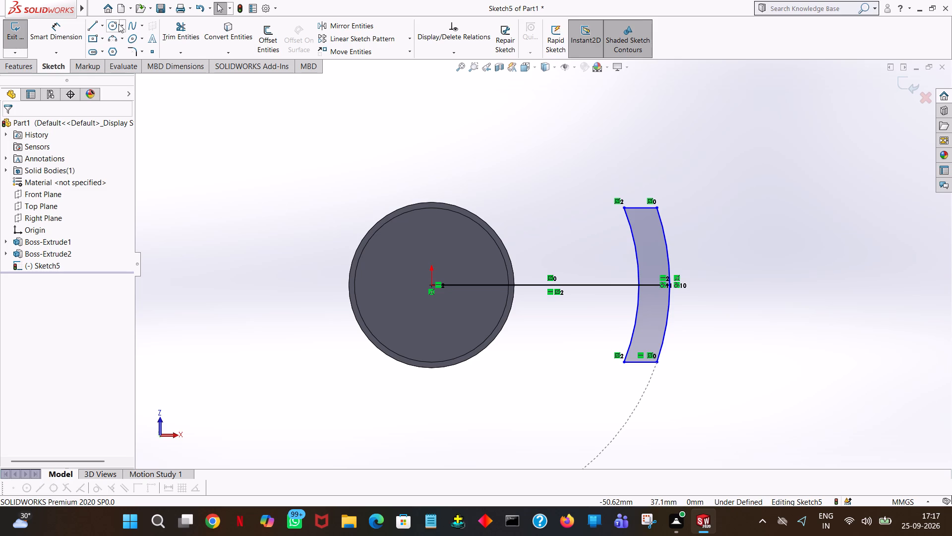
click(522, 156)
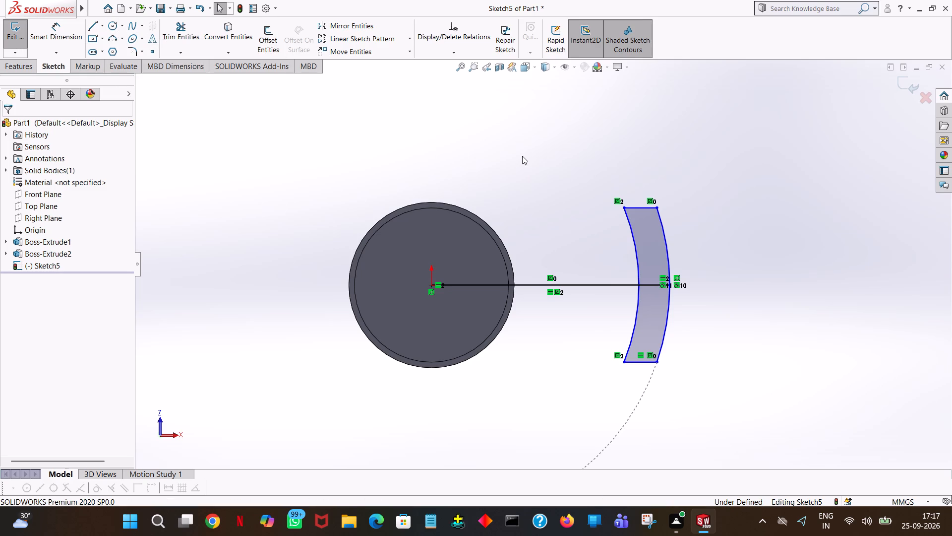
Add radius dimensions to the outer and inner arcs of the wing profile.
click(68, 37)
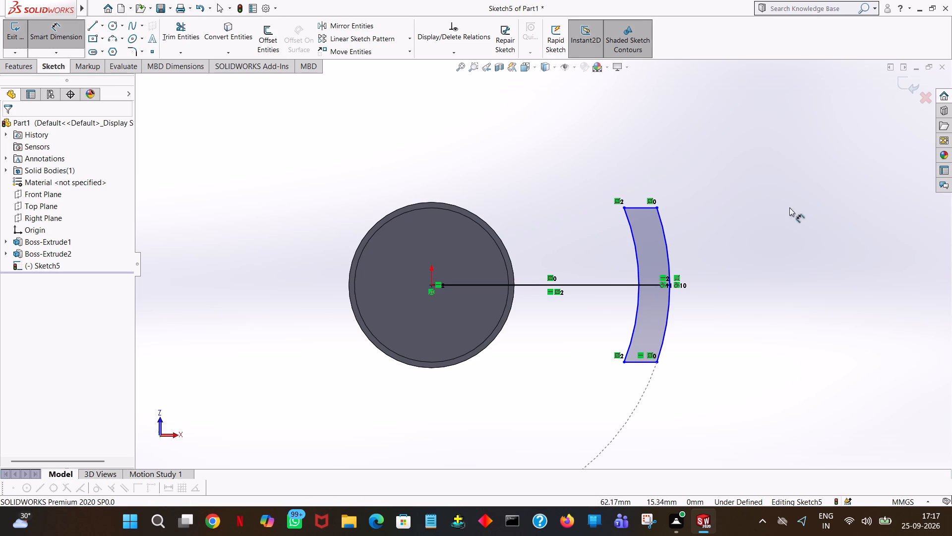
click(665, 238)
click(799, 206)
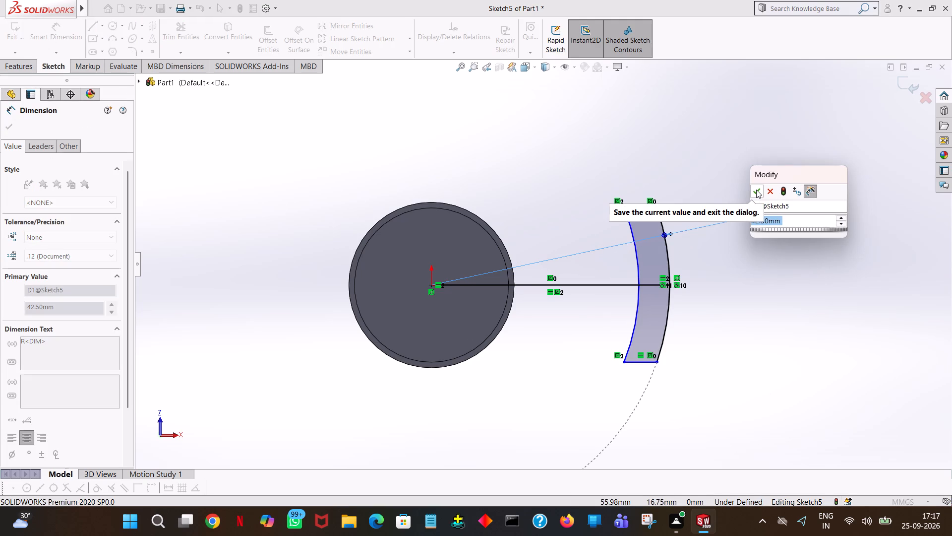
click(756, 190)
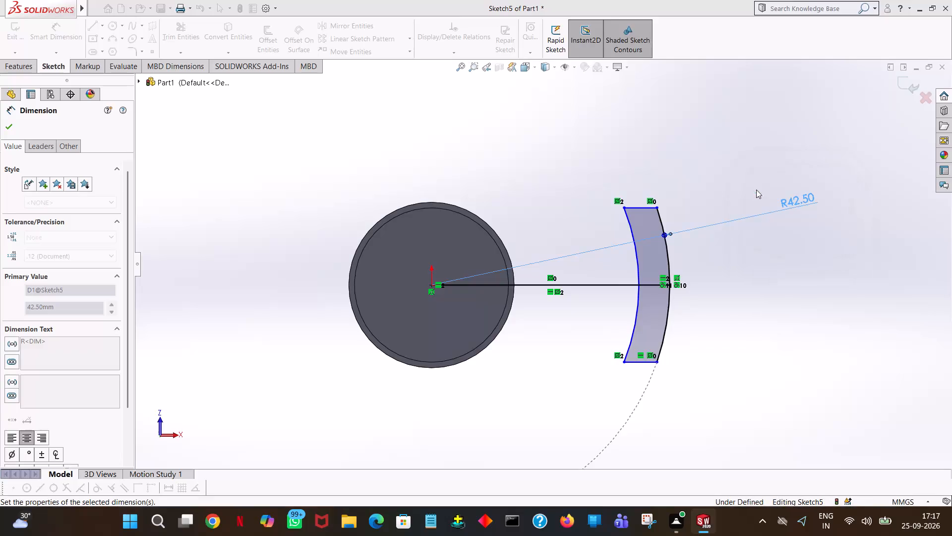
click(719, 255)
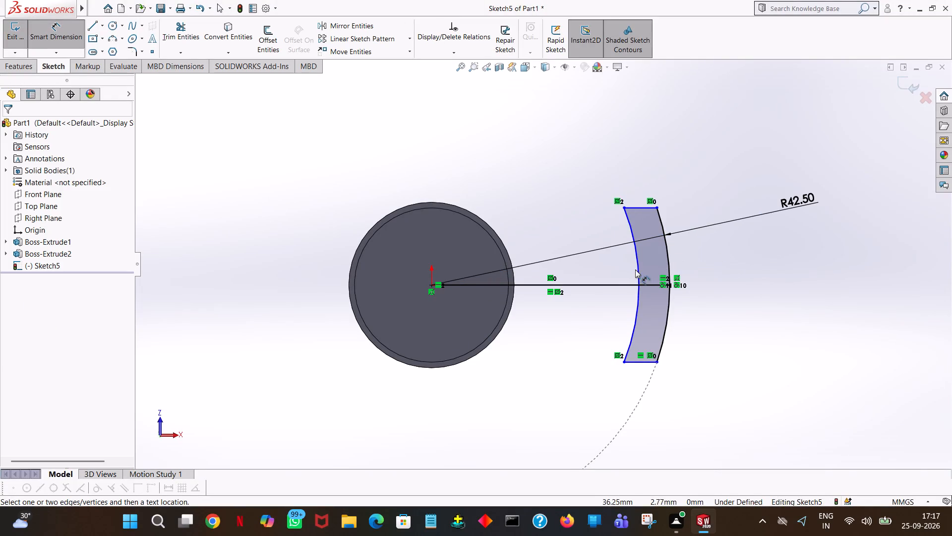
click(638, 271)
click(840, 261)
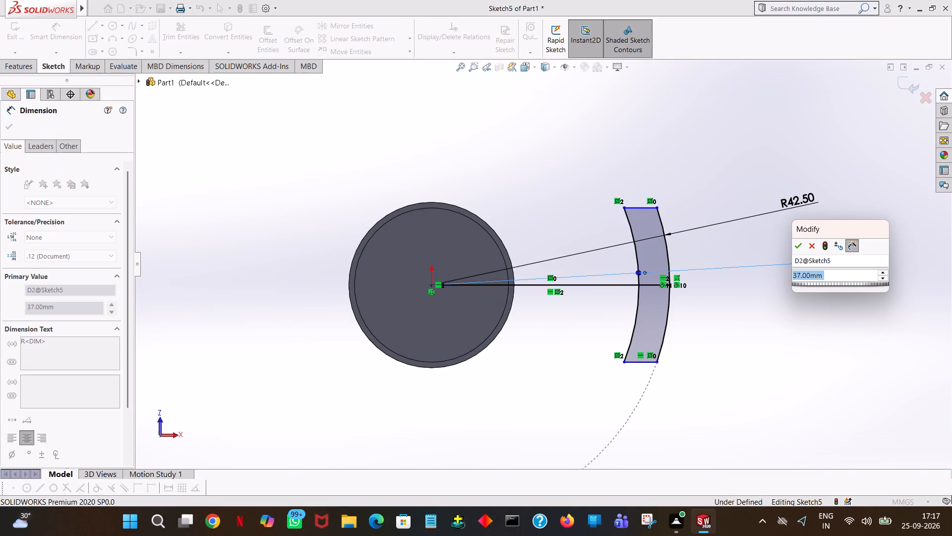
click(795, 247)
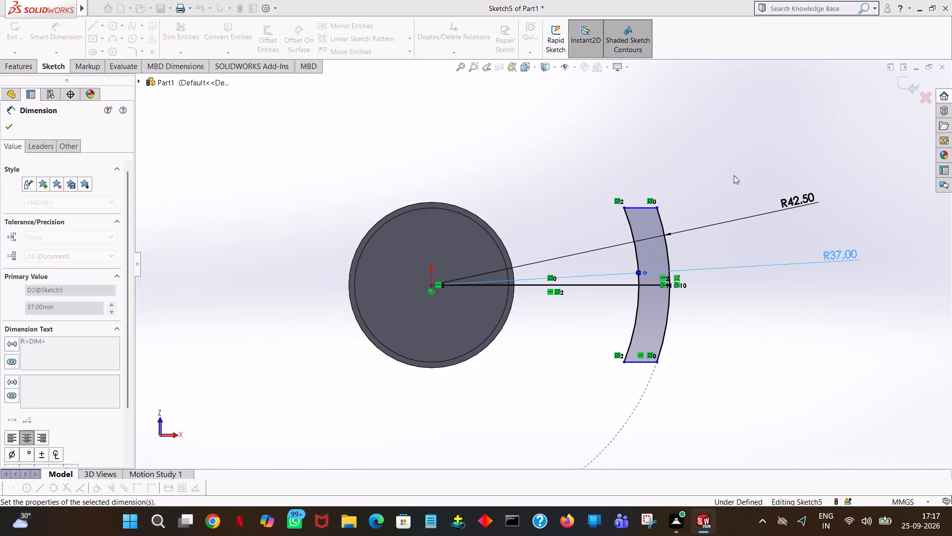
Dimension the length of the wing profile's upper horizontal connecting line.
click(734, 175)
click(635, 206)
click(639, 159)
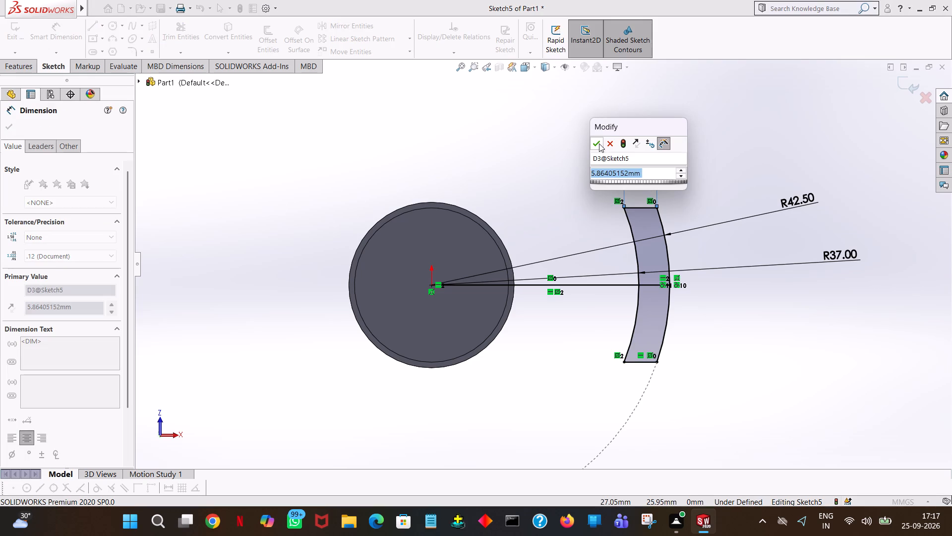
click(598, 143)
click(746, 165)
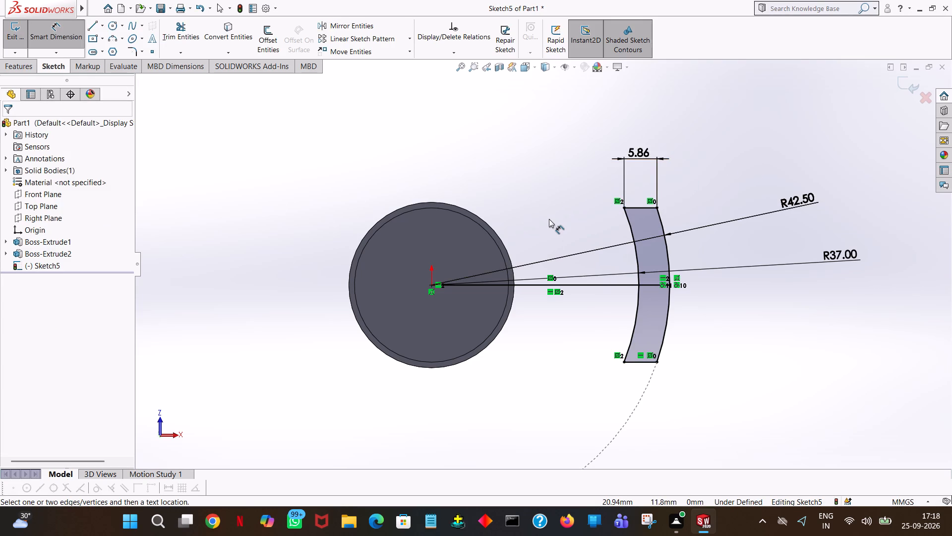
Draw a 3.5 mm vertical line upward from the point where the horizontal centre line meets the 42.5 mm radius arc.
click(95, 28)
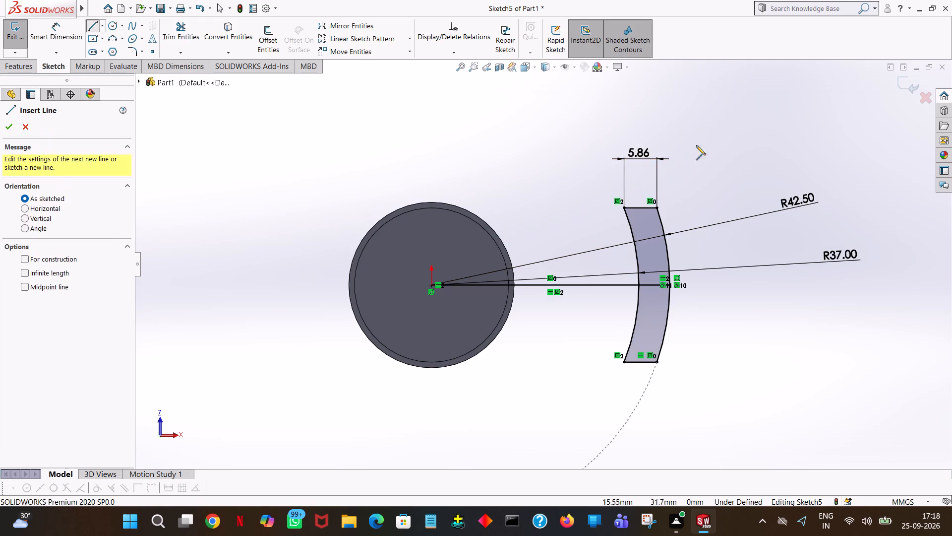
click(671, 285)
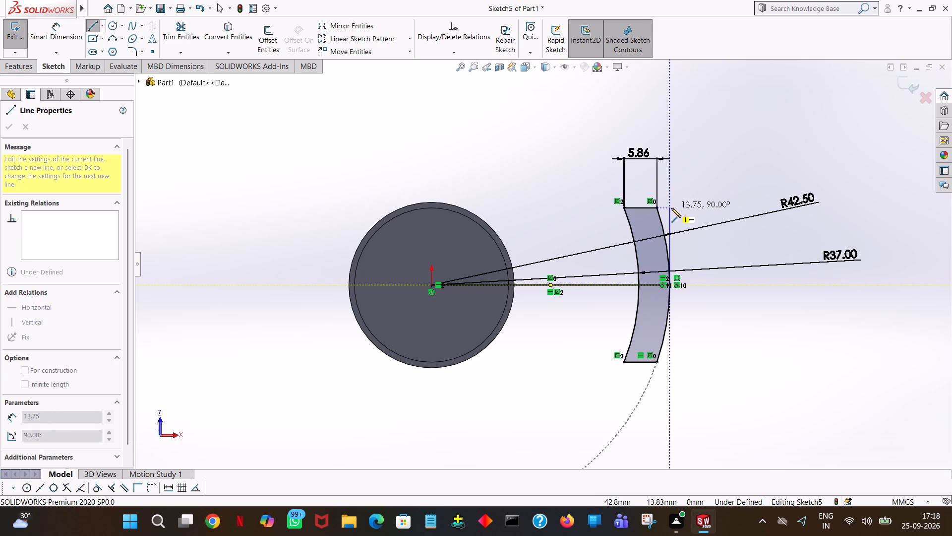
click(670, 248)
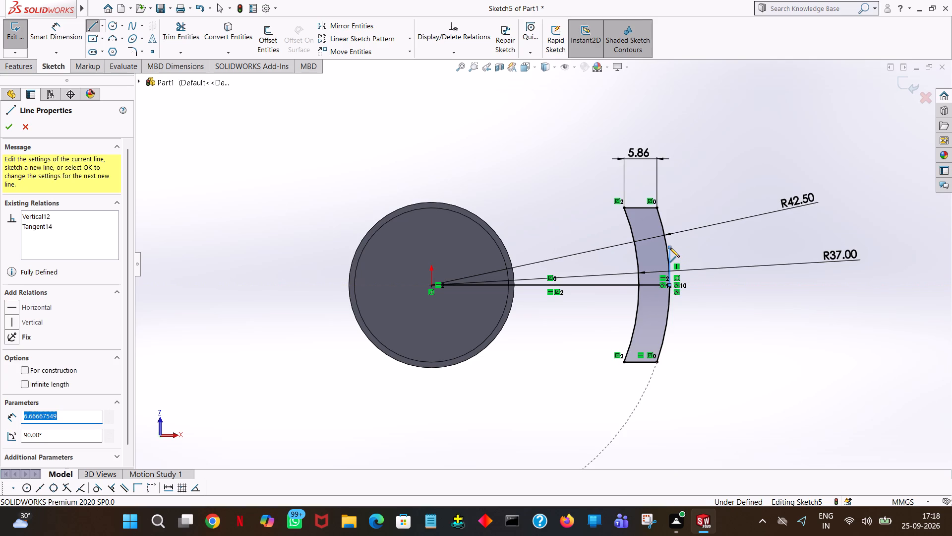
text(3.5)
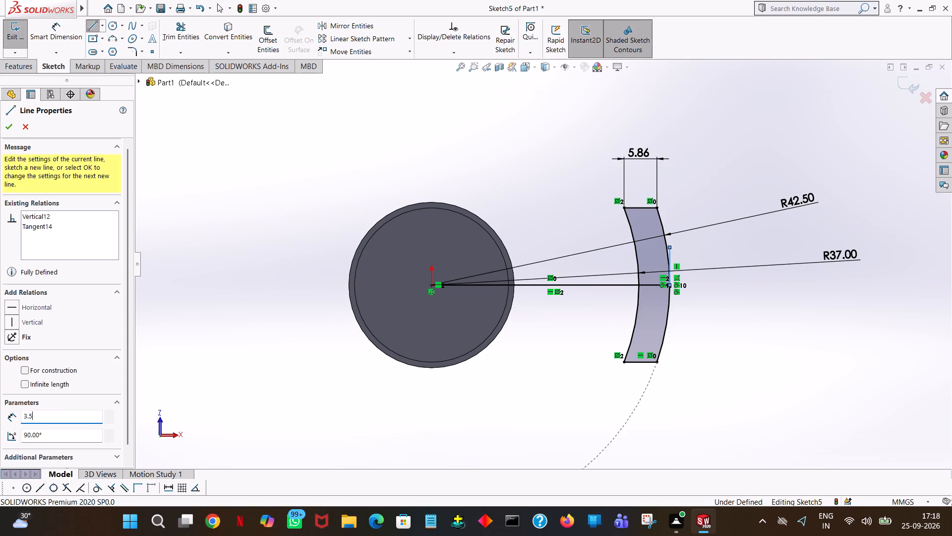
key(Return)
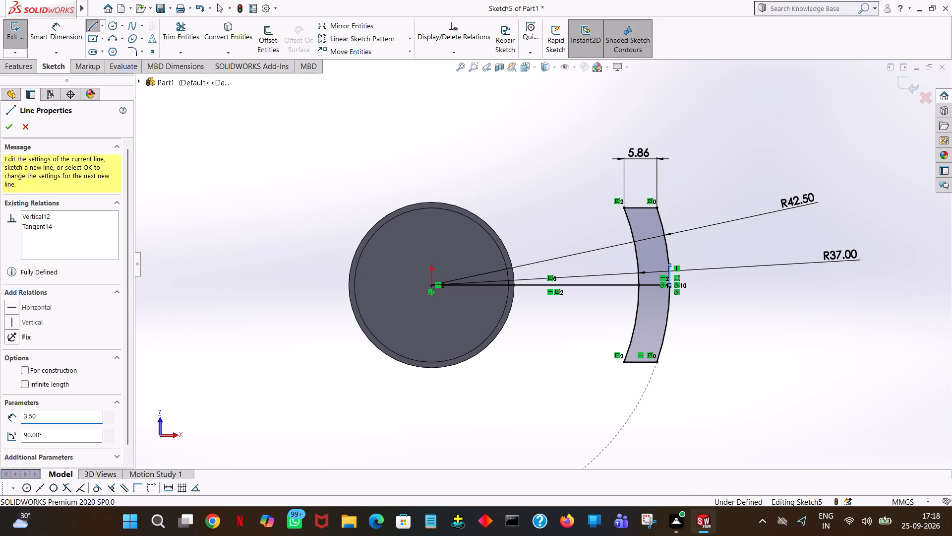
right_click(670, 248)
click(714, 257)
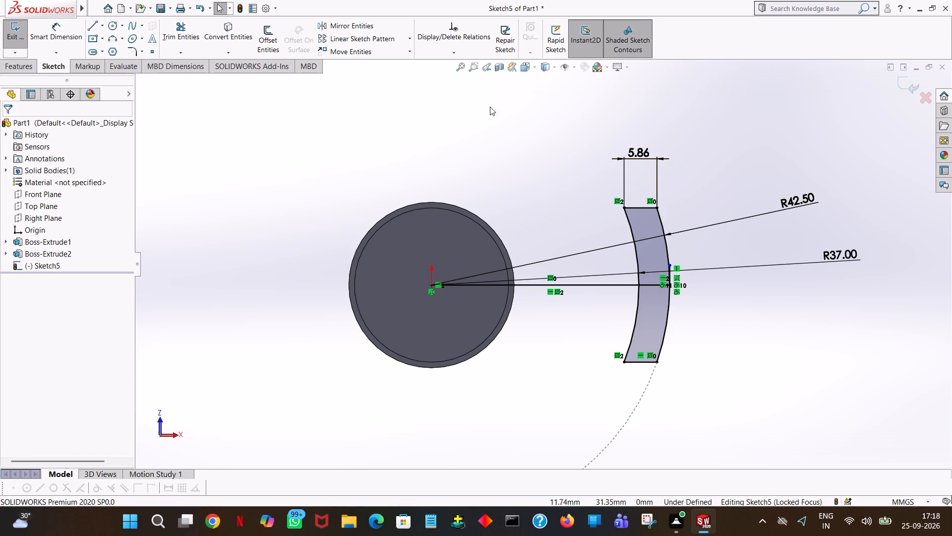
Draw a matching 3.5 mm vertical line downward from the same point on the 42.5 mm radius arc.
click(89, 26)
click(669, 285)
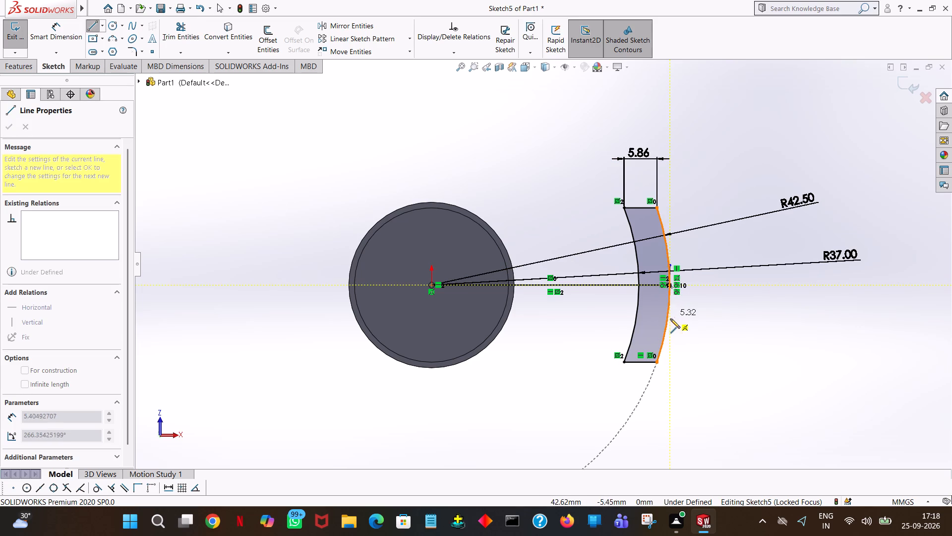
click(672, 395)
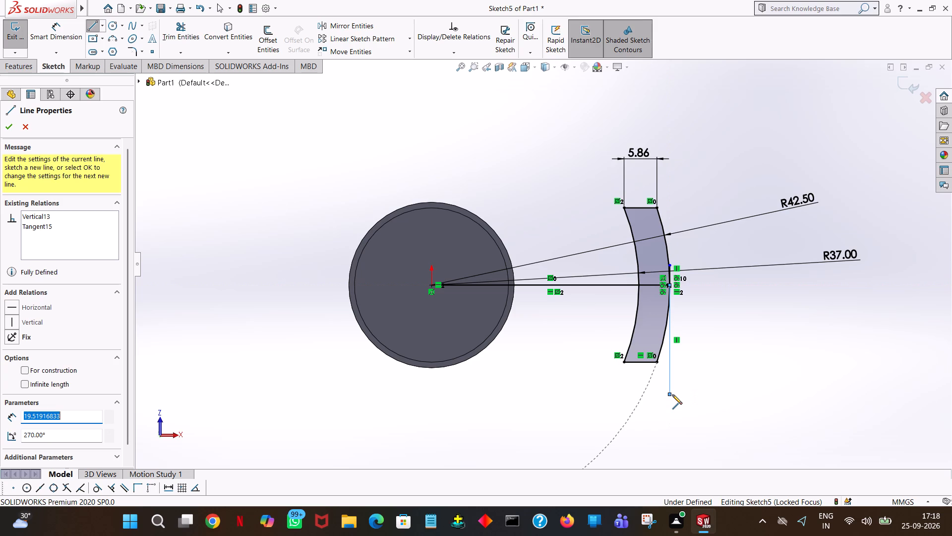
text(3.5)
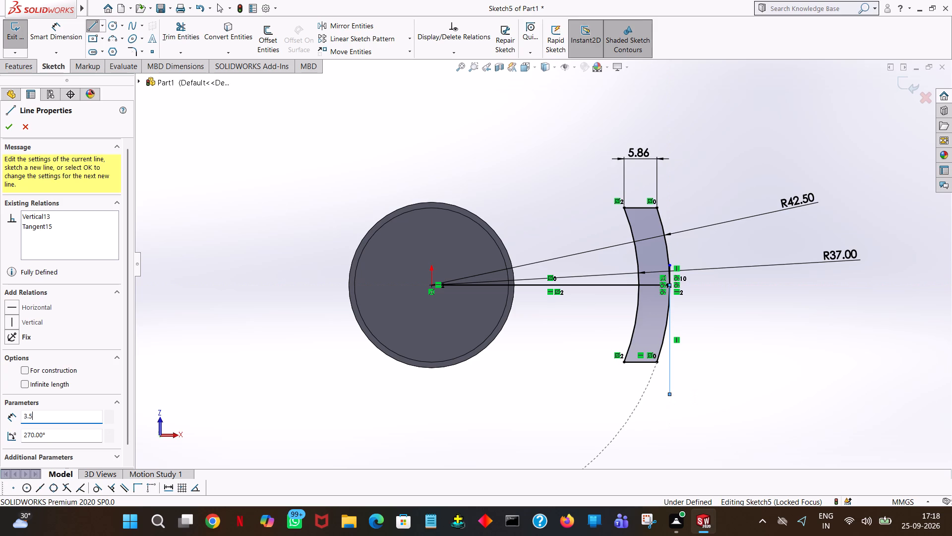
key(Return)
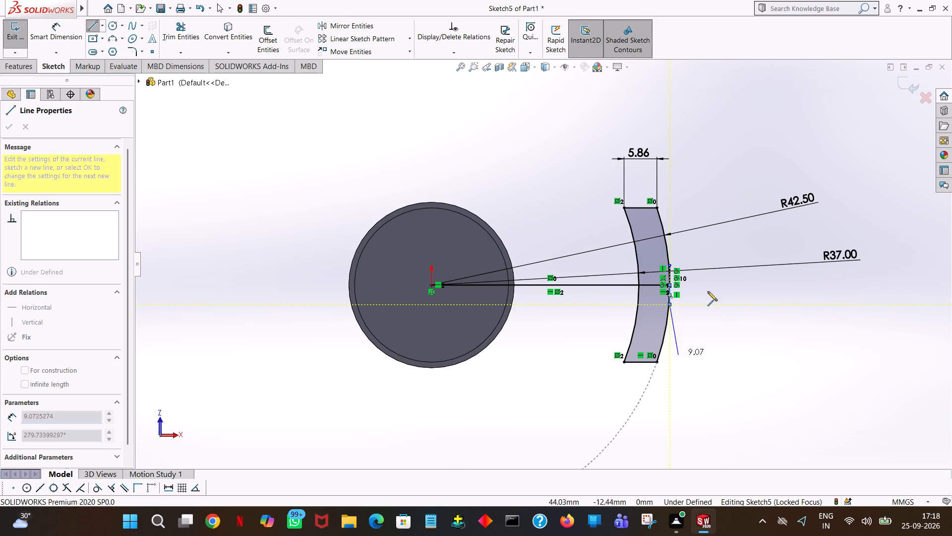
right_click(716, 303)
click(736, 313)
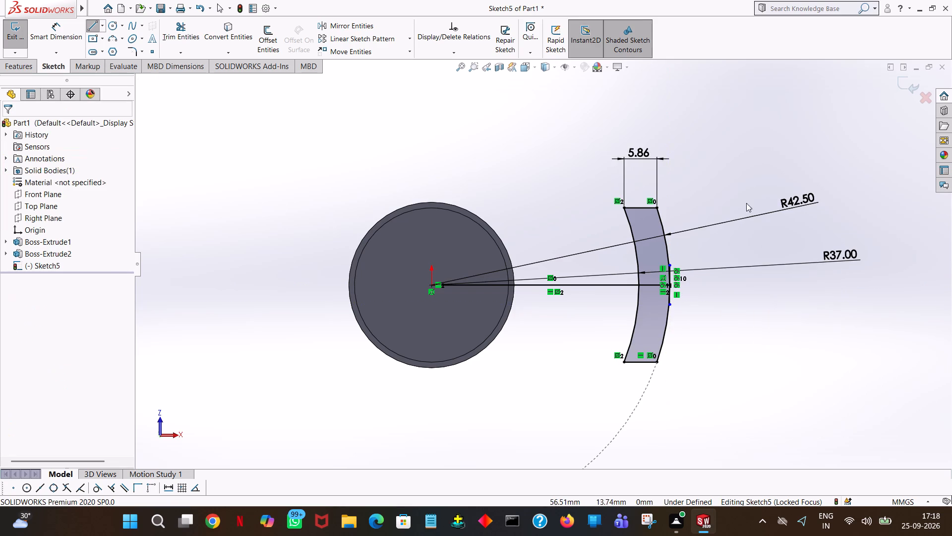
click(714, 147)
Draw a 9 mm vertical line upward from the origin.
click(93, 31)
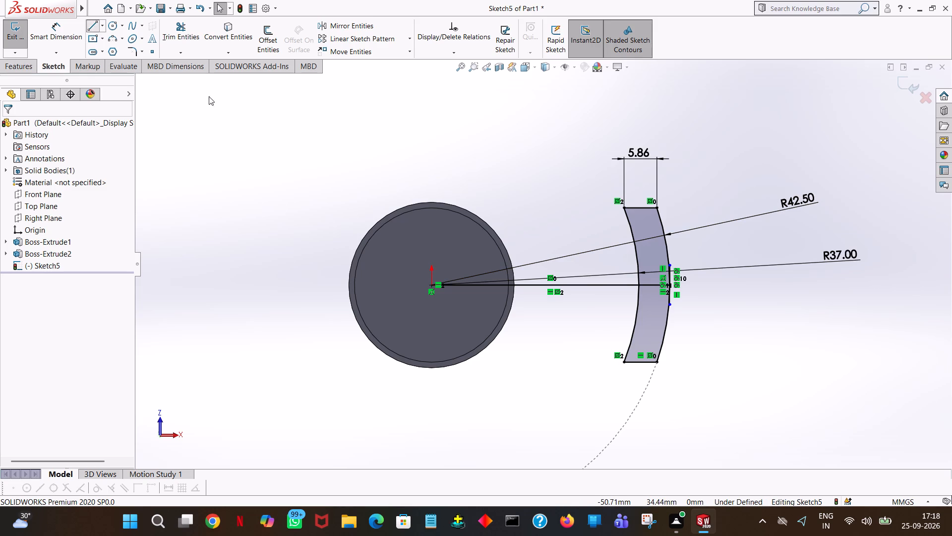
click(431, 285)
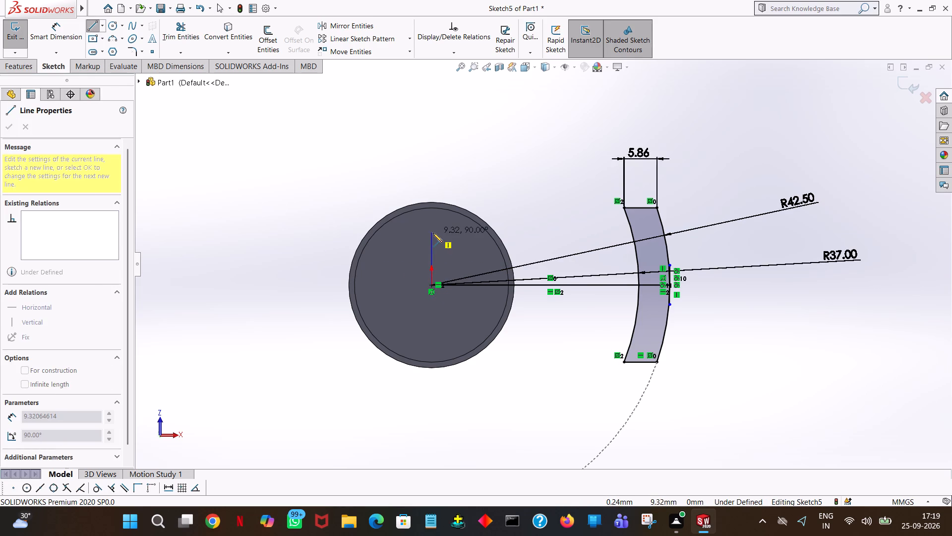
click(433, 233)
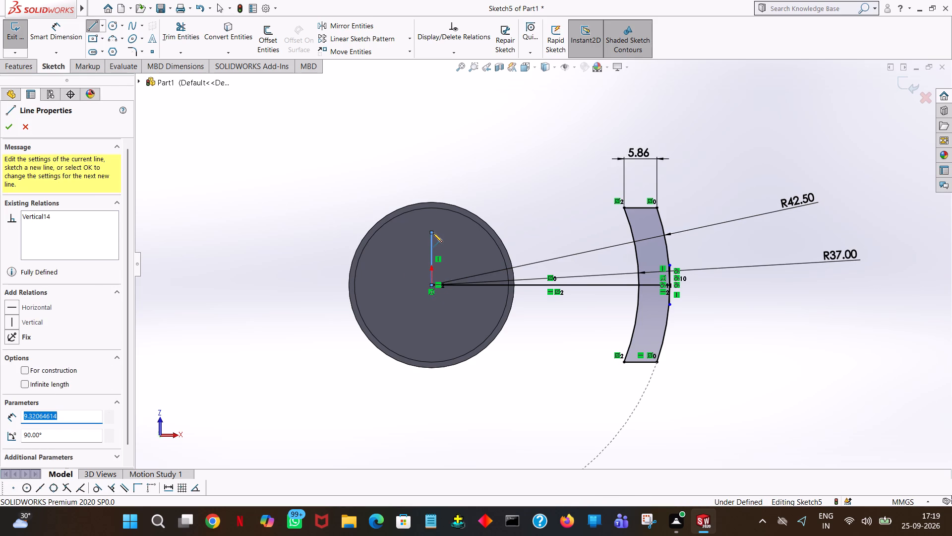
key(9)
key(Return)
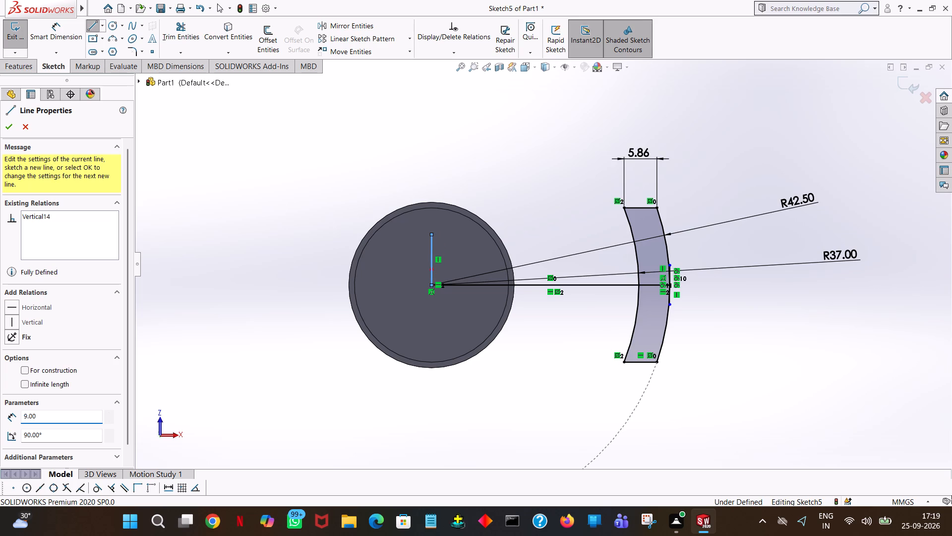
right_click(433, 233)
click(449, 240)
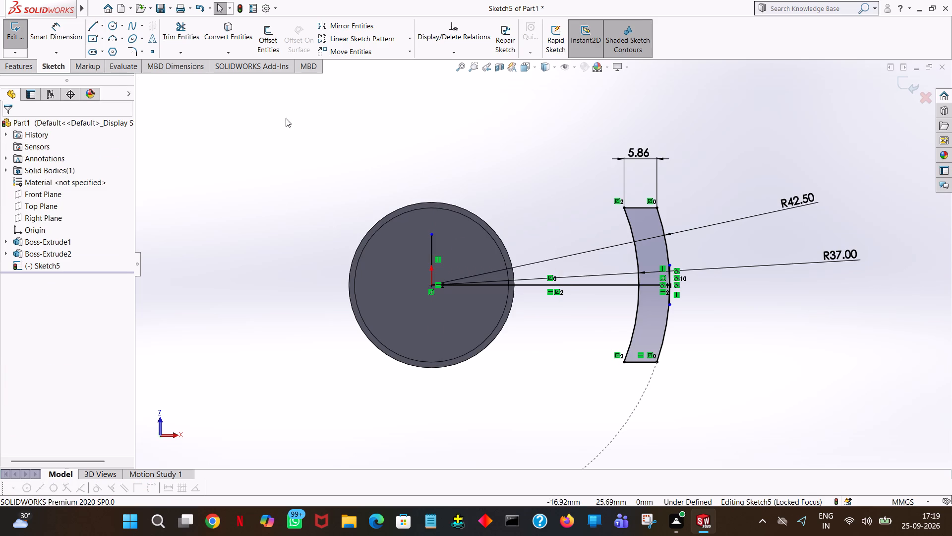
Draw a 9 mm vertical line downward from the origin.
click(92, 26)
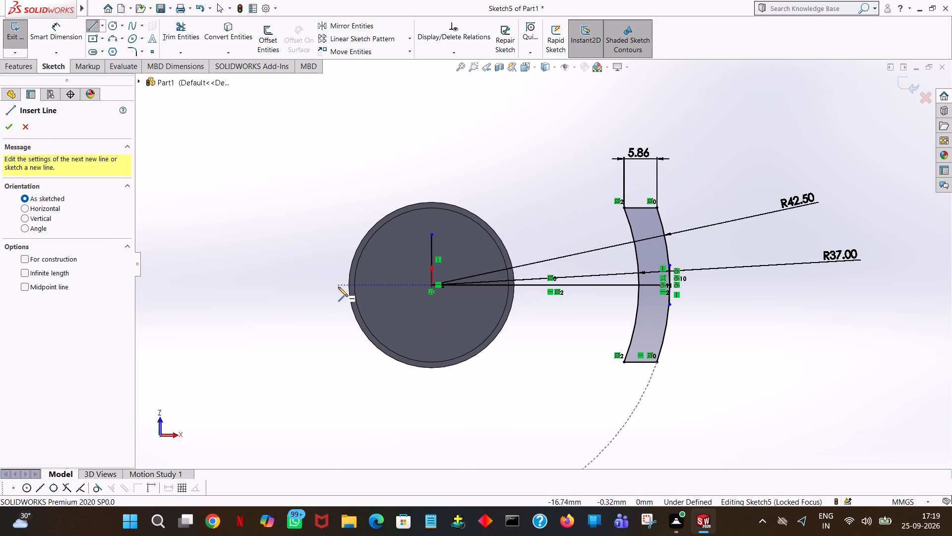
click(432, 286)
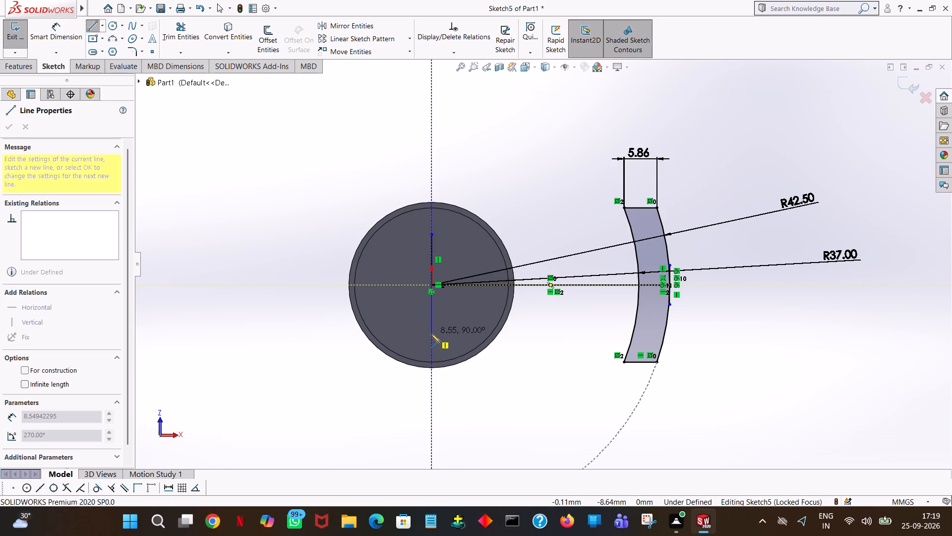
click(431, 334)
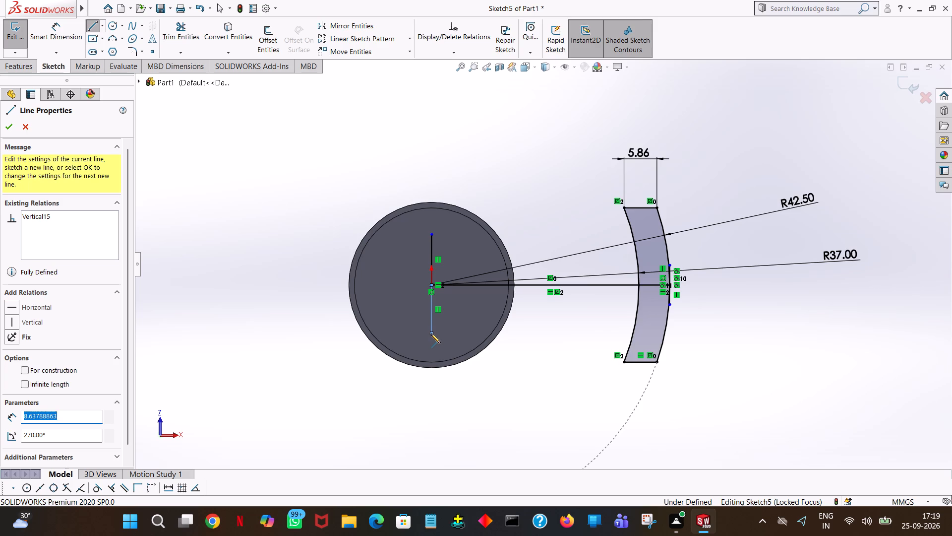
key(9)
key(Return)
right_click(431, 334)
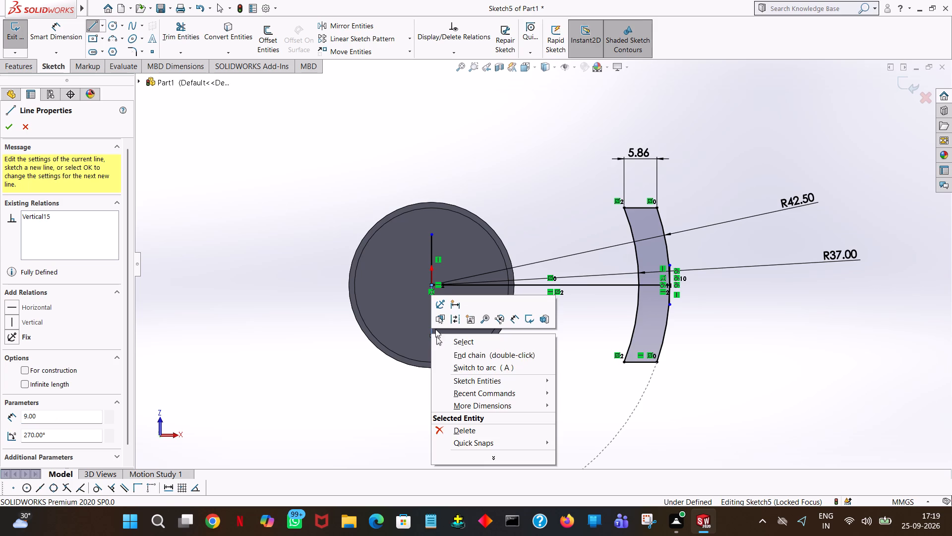
click(460, 345)
click(476, 172)
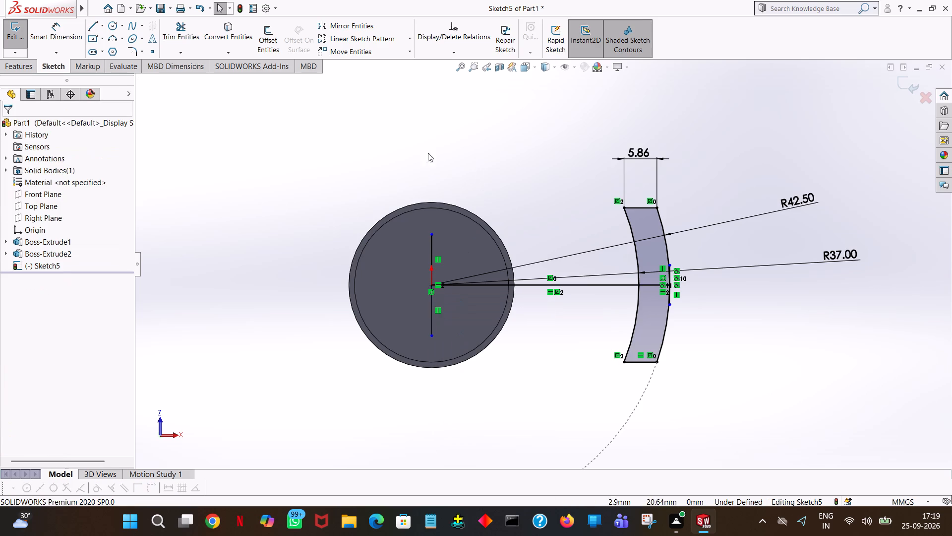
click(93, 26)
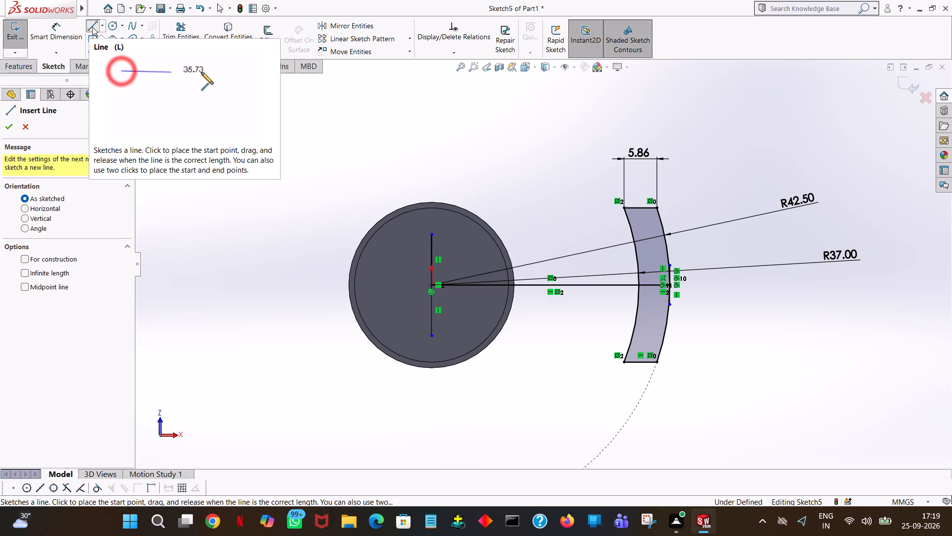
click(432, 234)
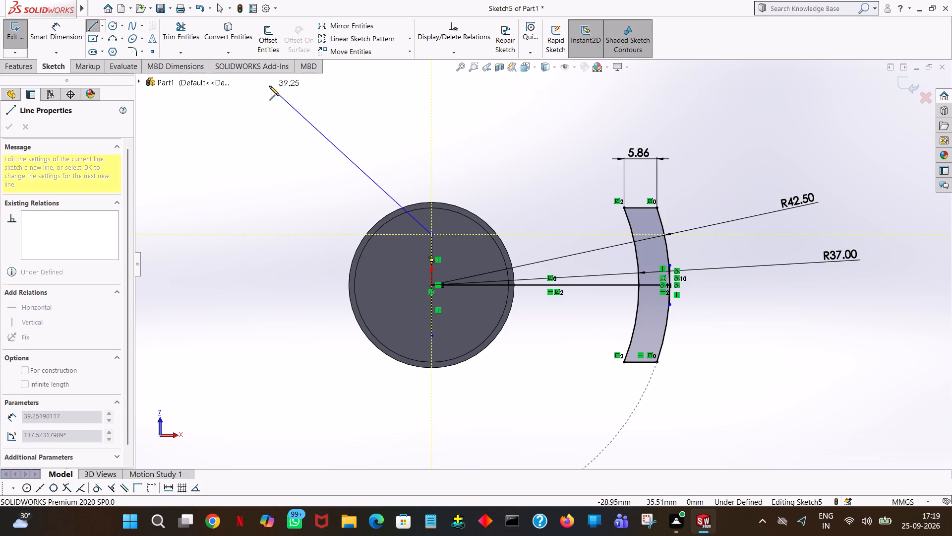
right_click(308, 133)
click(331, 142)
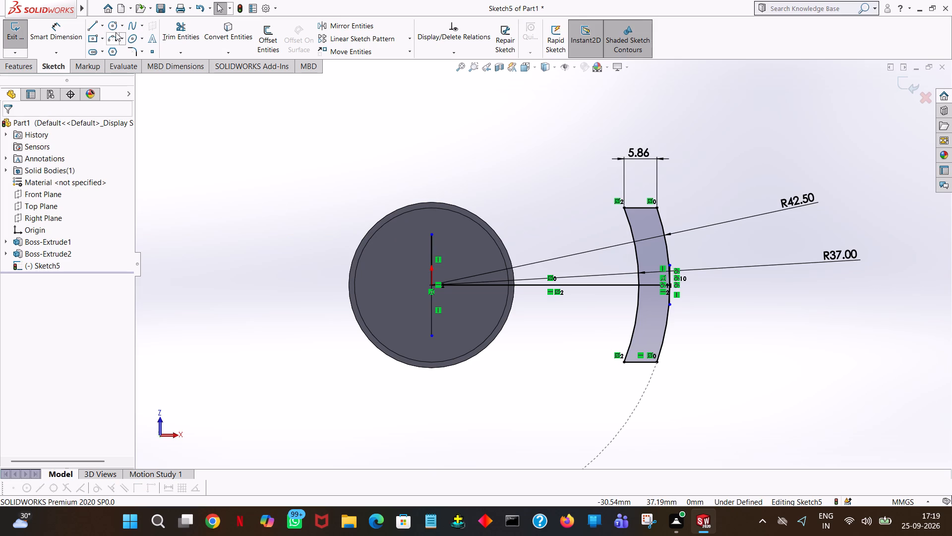
Draw a sloping centerline from the top of the upper 9 mm line to the top of the upper 3.5 mm line.
click(104, 28)
click(107, 50)
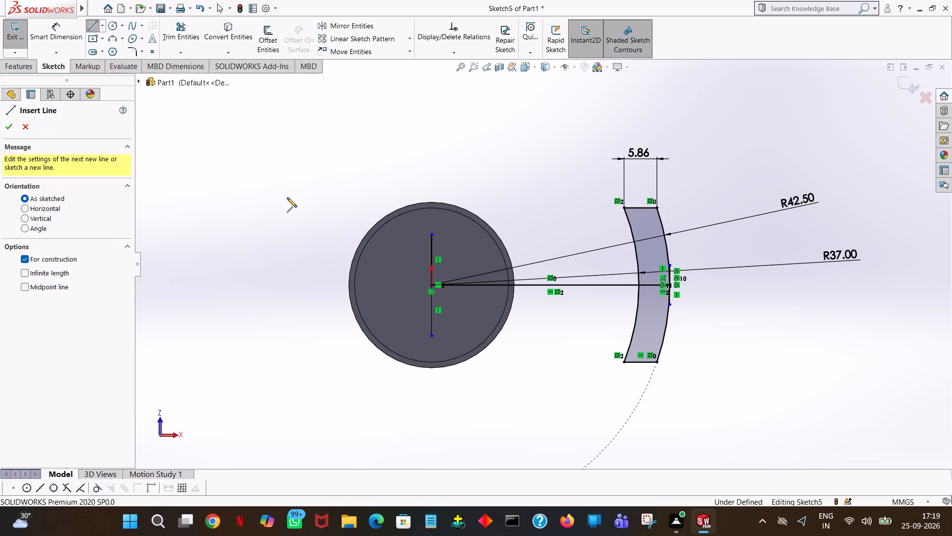
click(432, 234)
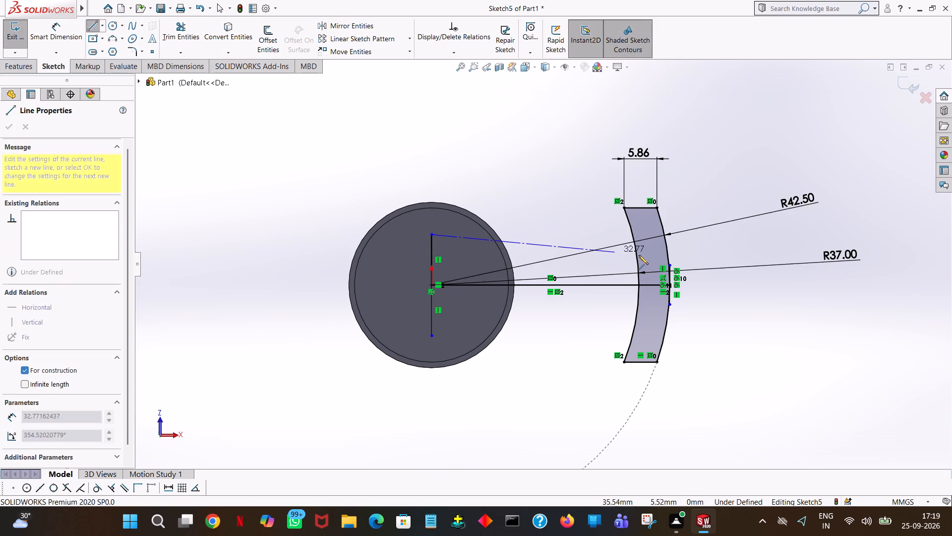
click(669, 266)
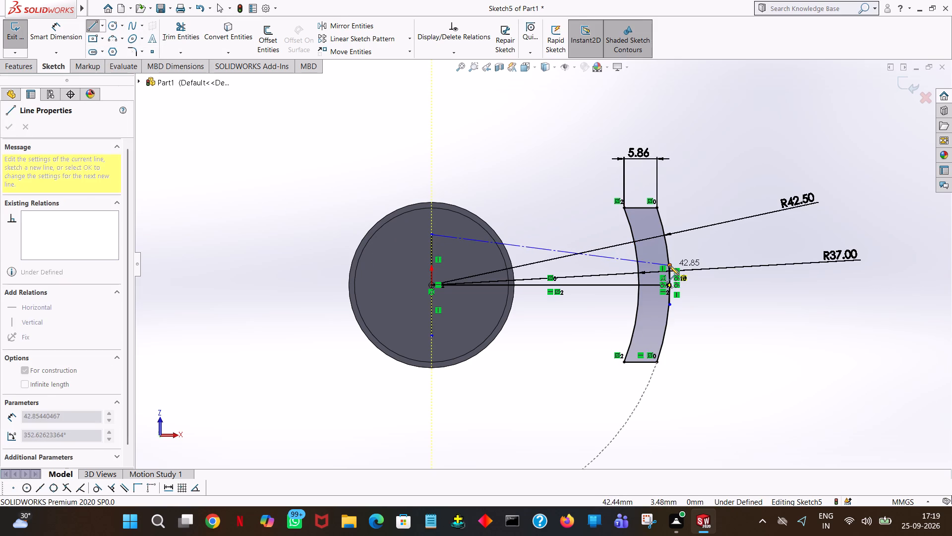
right_click(669, 266)
click(691, 272)
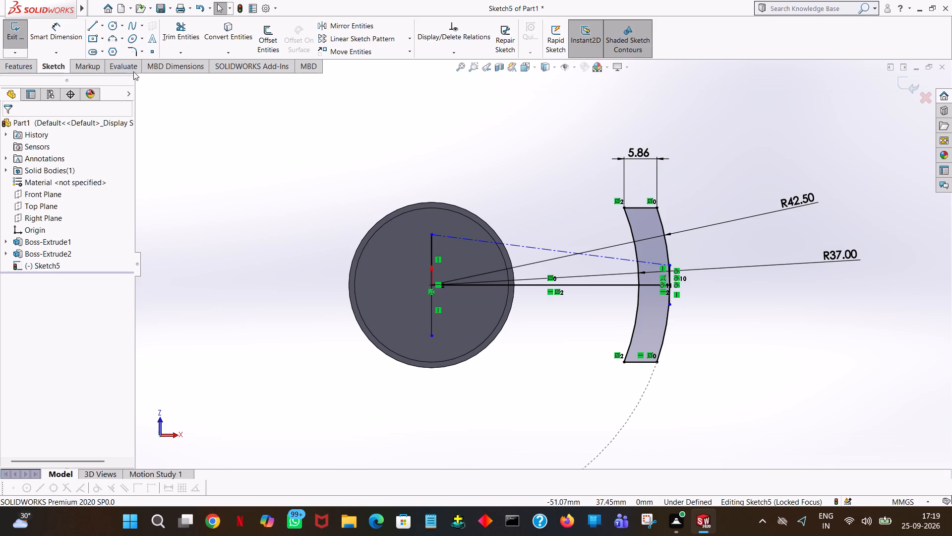
Draw a sloping solid line from the bottom of the lower 9 mm line to the bottom of the lower 3.5 mm line.
click(91, 25)
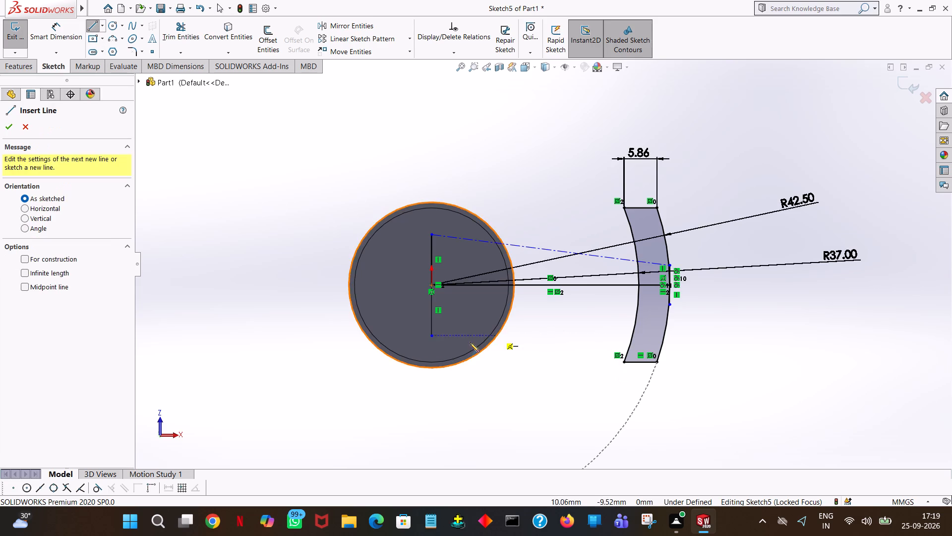
click(432, 336)
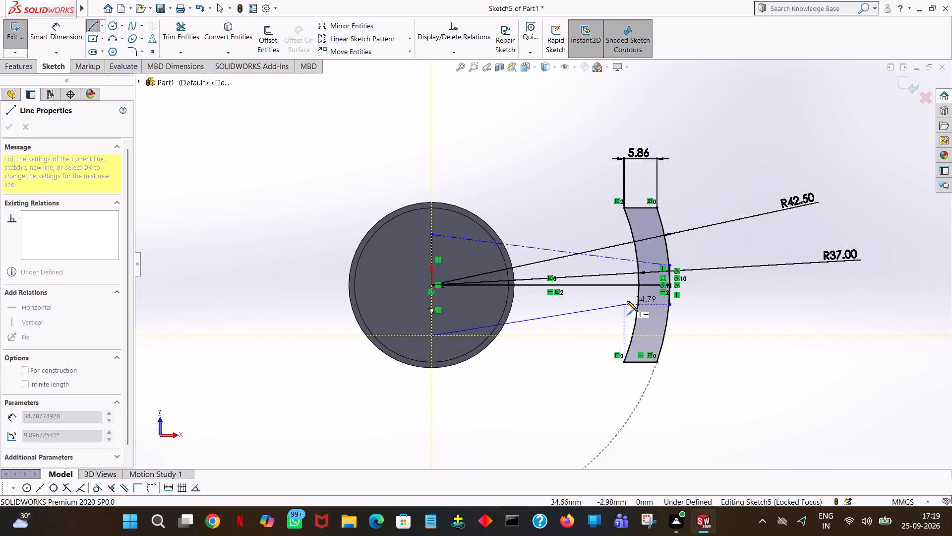
click(669, 305)
right_click(669, 305)
click(703, 311)
click(743, 97)
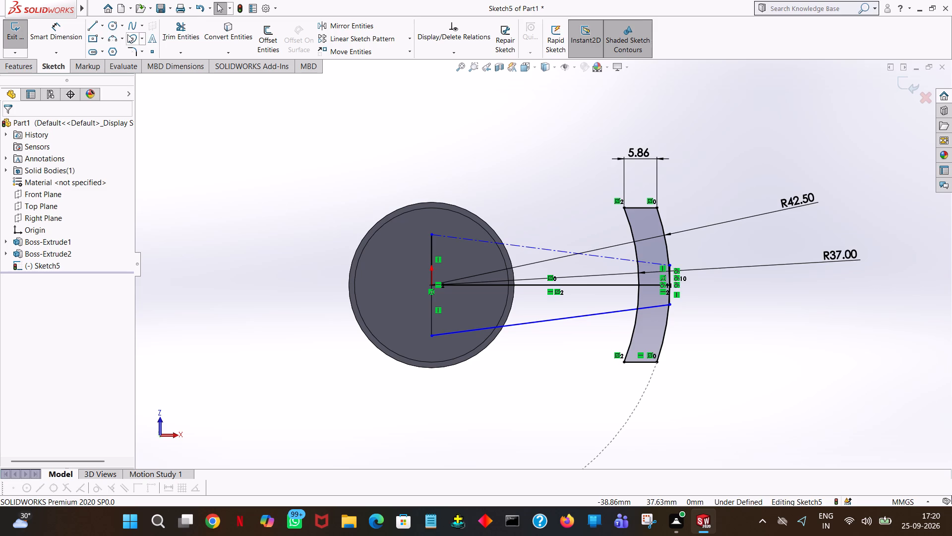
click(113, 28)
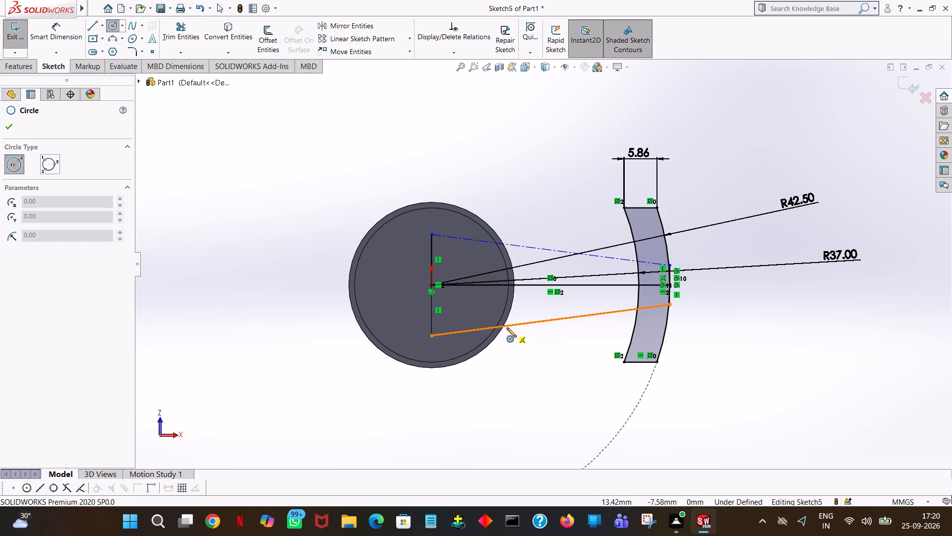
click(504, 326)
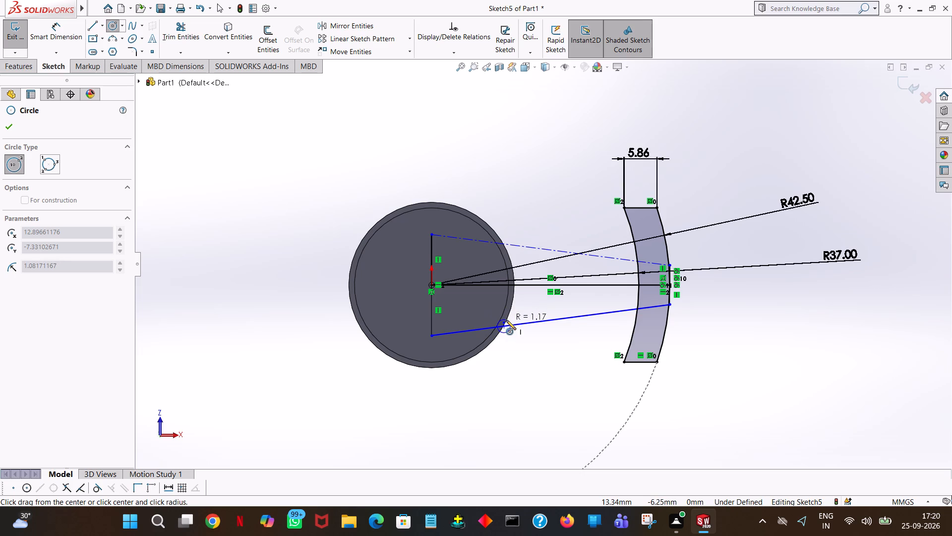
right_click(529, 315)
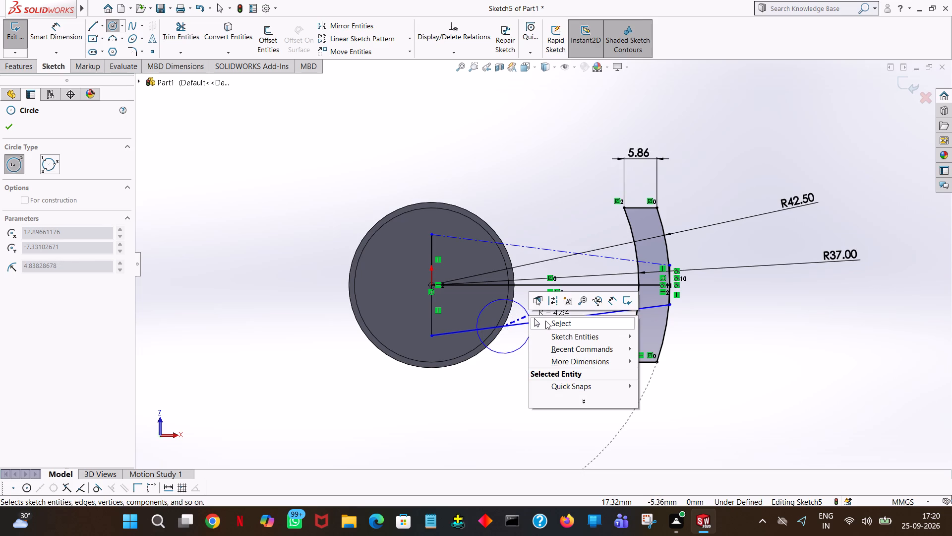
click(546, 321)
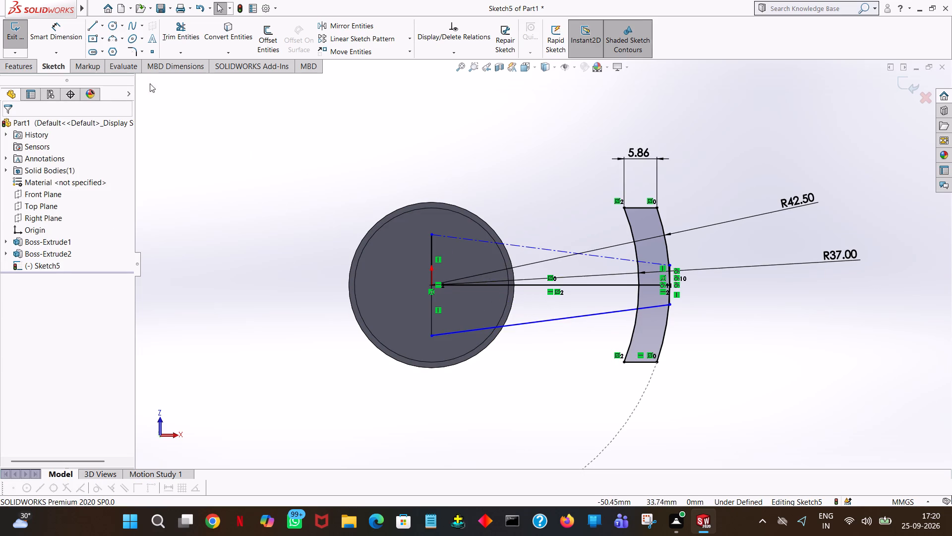
Draw a line about 5.2 mm long along the lower sloping line, starting where it crosses the hub's edge.
click(93, 24)
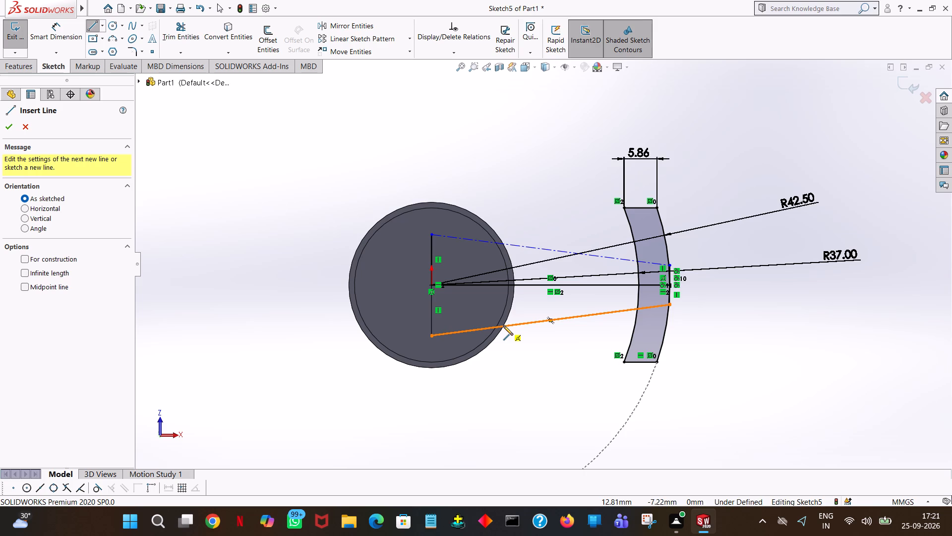
click(503, 326)
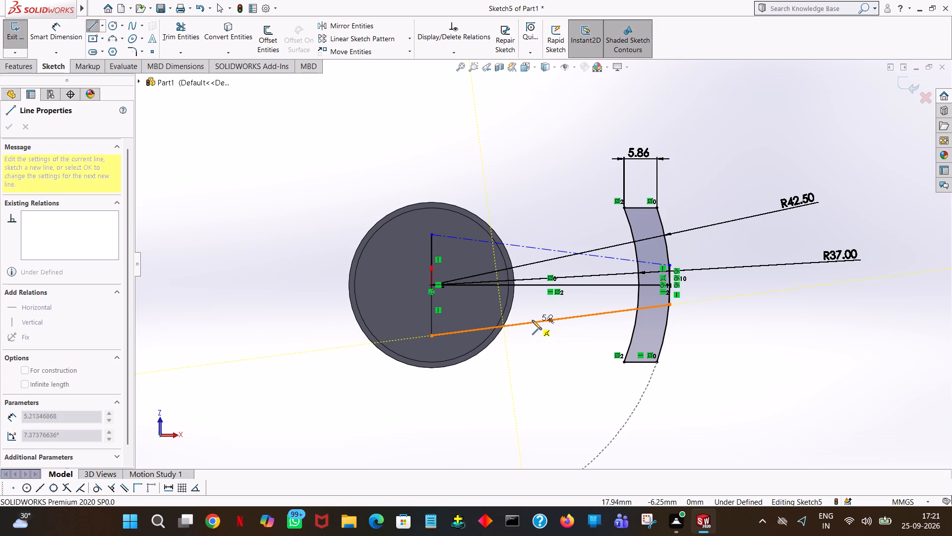
click(532, 321)
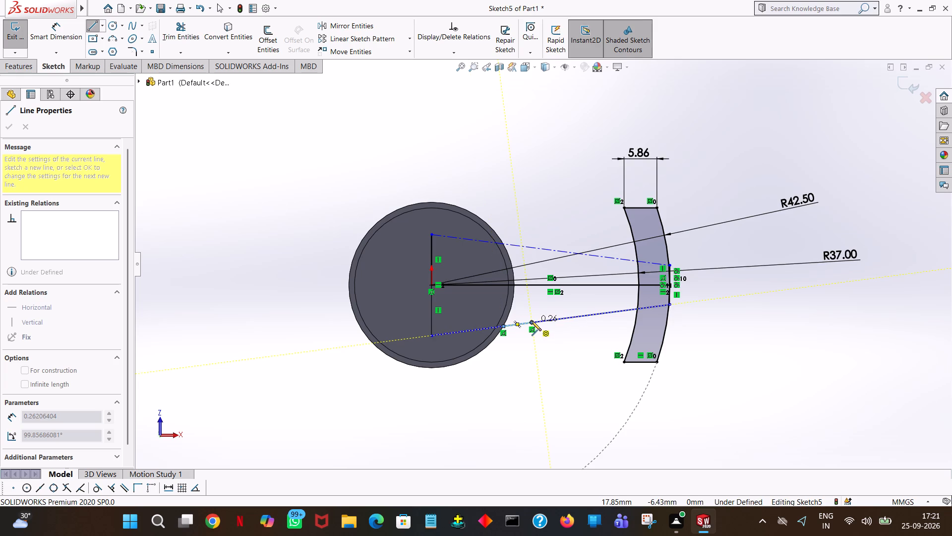
right_click(532, 321)
click(541, 324)
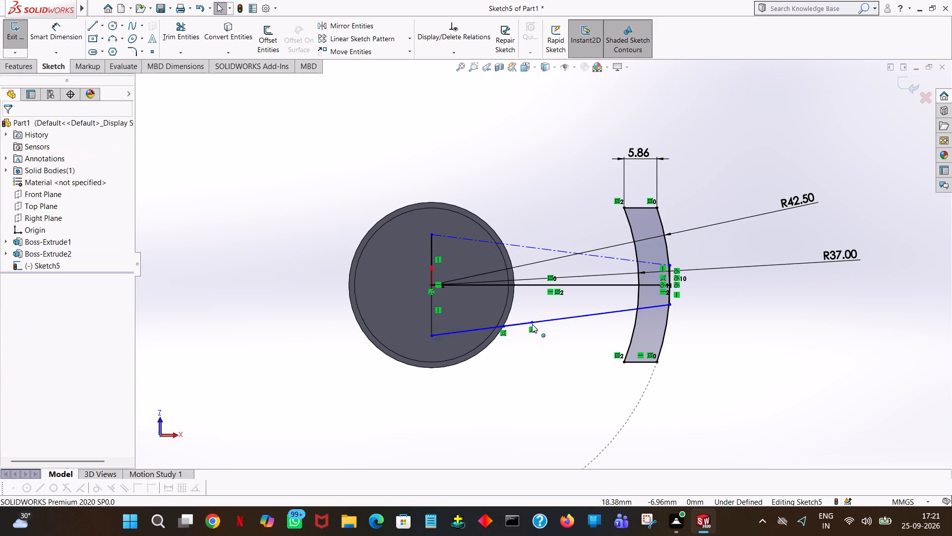
Trim away the short overlapping segments just outside the hub to open a gap in the lower sloping line.
click(186, 32)
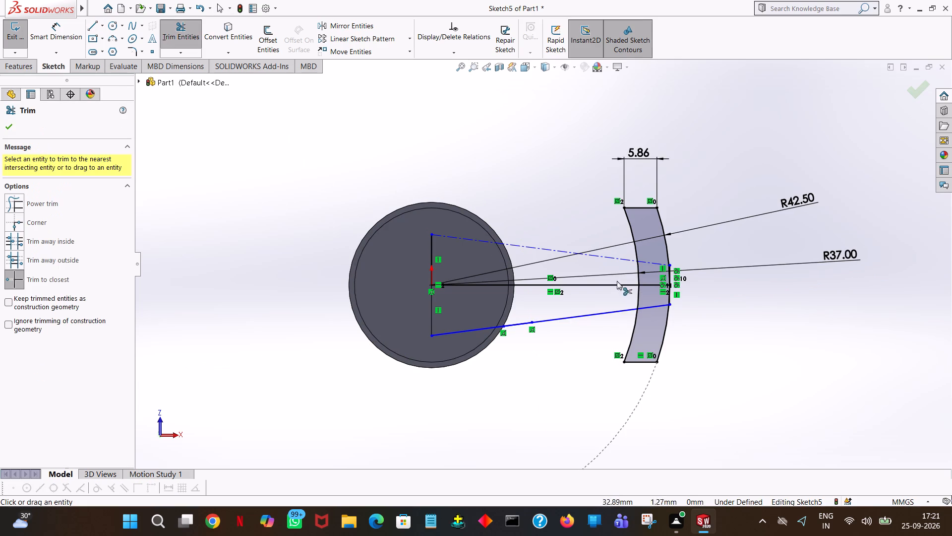
click(526, 323)
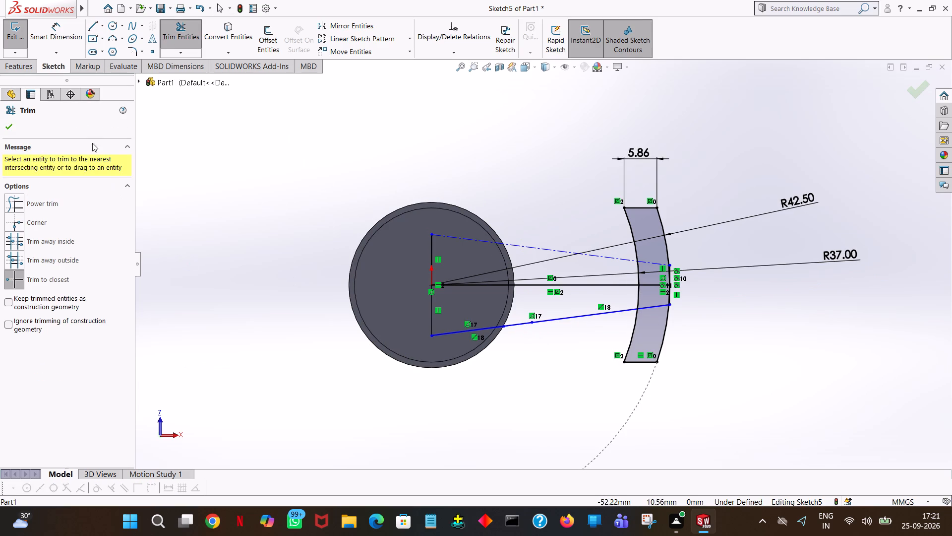
click(517, 324)
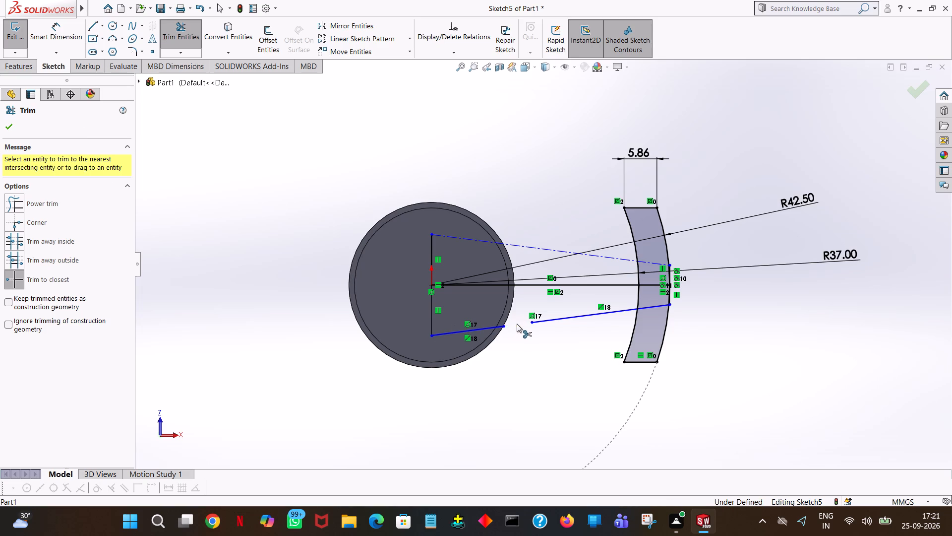
Draw a 2.5 mm line from the hub-side end of the gap, collinear with the lower sloping line.
click(89, 24)
click(504, 325)
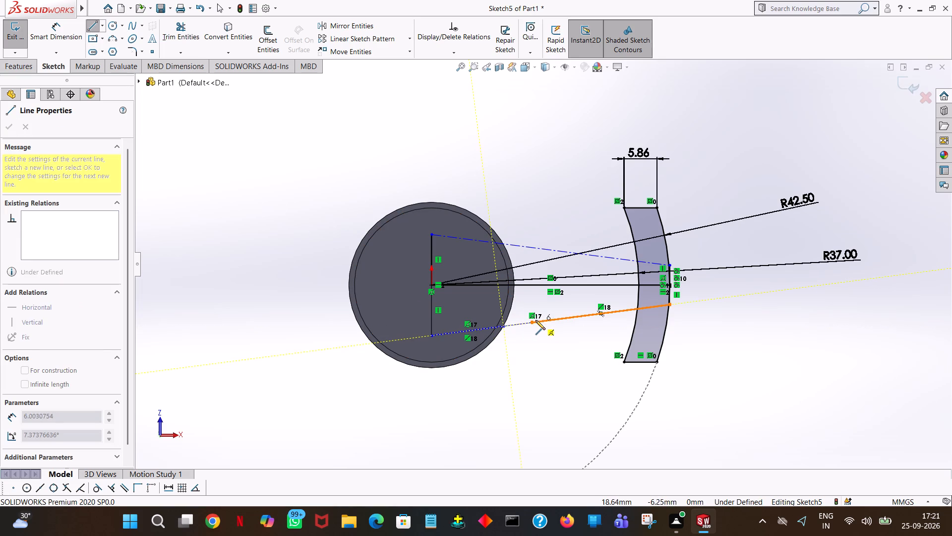
click(524, 323)
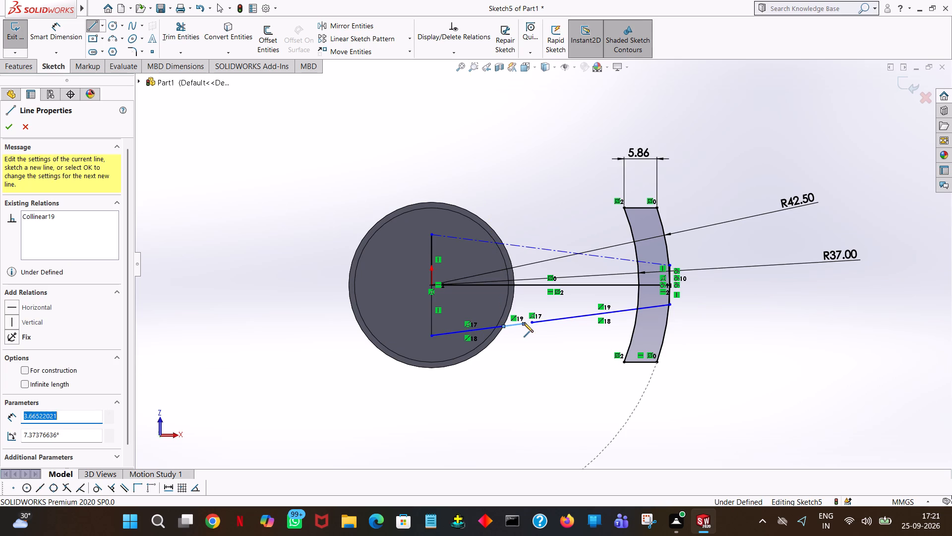
key(2)
key(period)
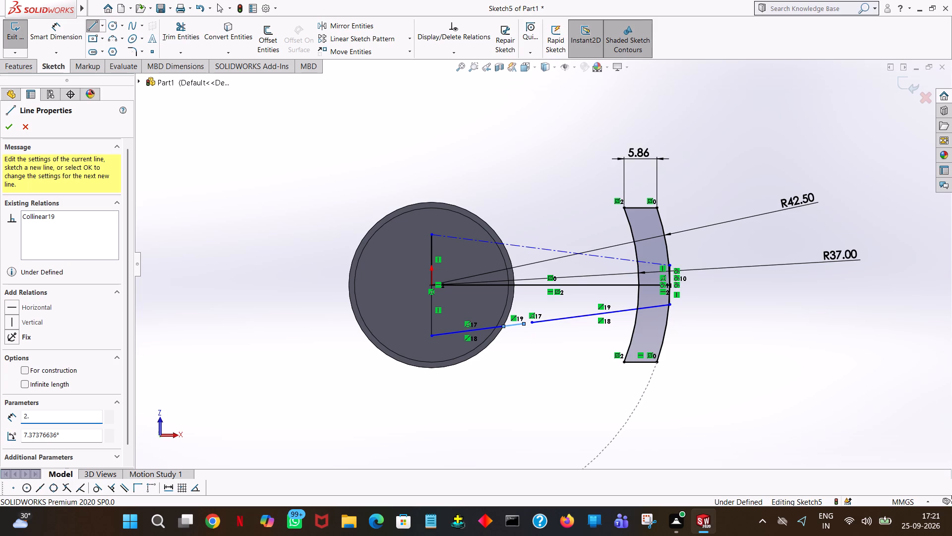
key(7)
text(.5)
key(Return)
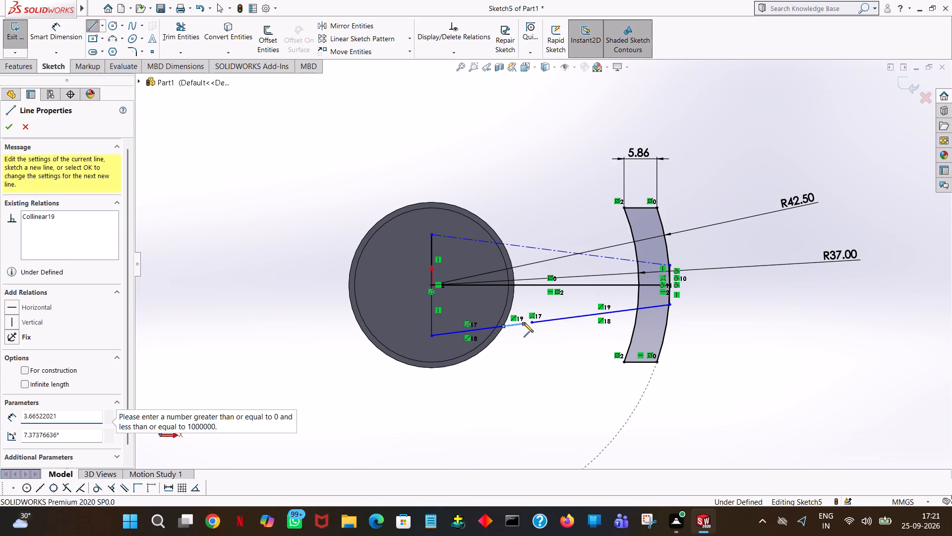
right_click(524, 323)
click(534, 327)
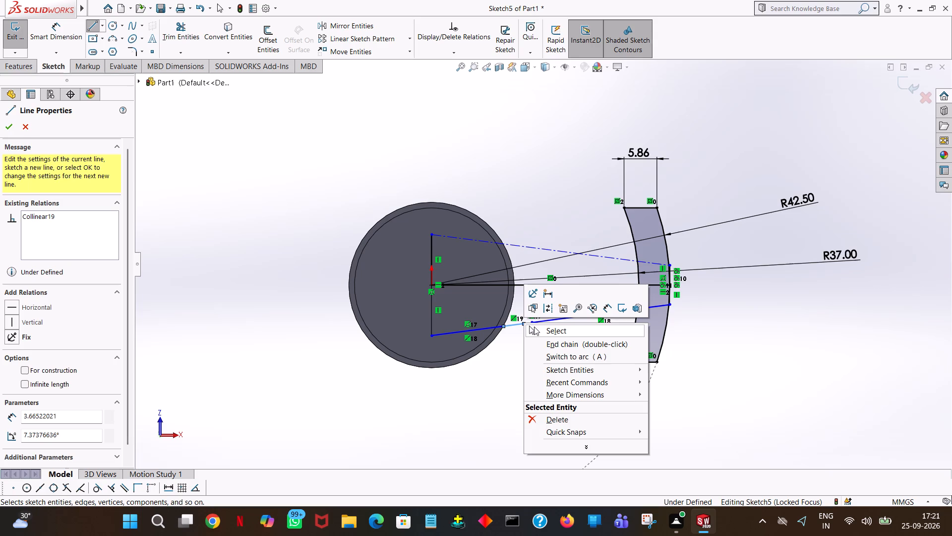
click(513, 324)
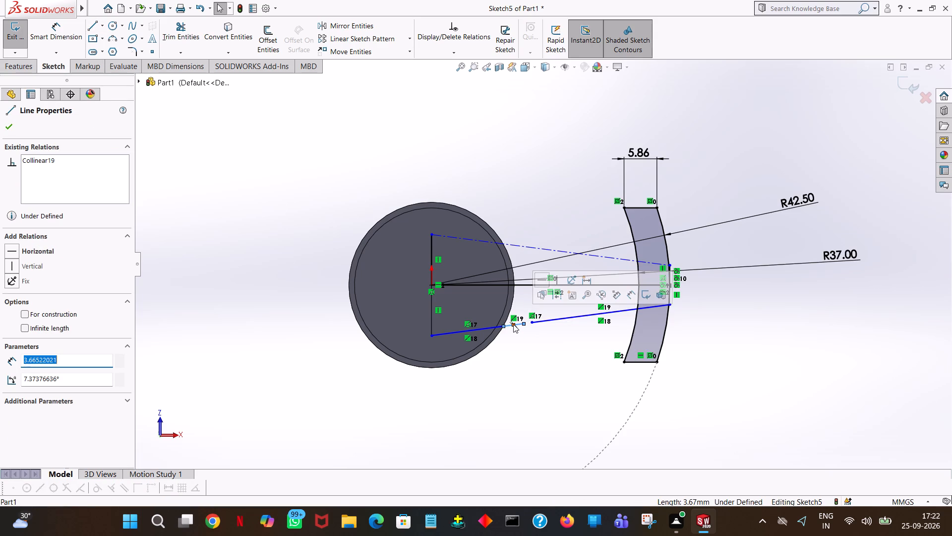
text(2.5)
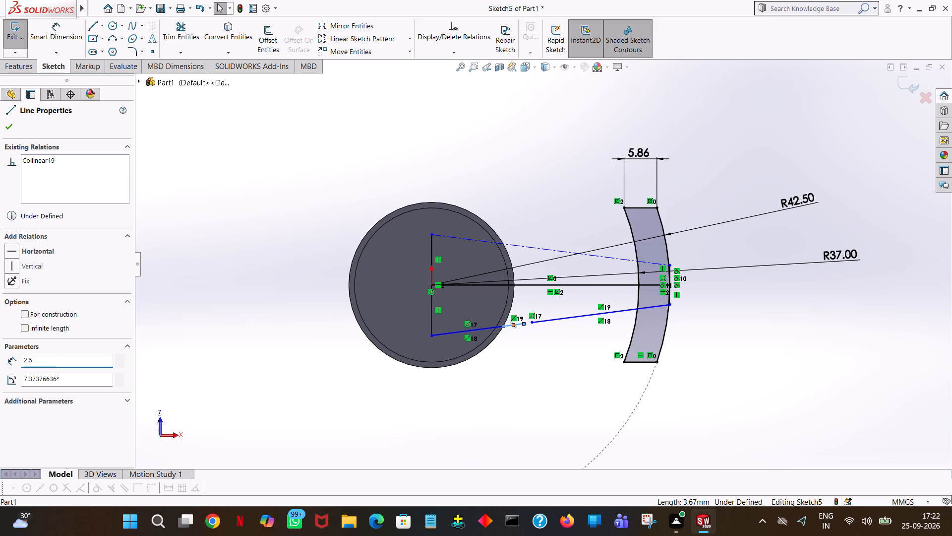
key(Return)
key(Return)
Draw a circle of 2.7 mm radius centered on the outer end of the 2.5 mm line.
ctrl+scroll(548, 373, down, 2)
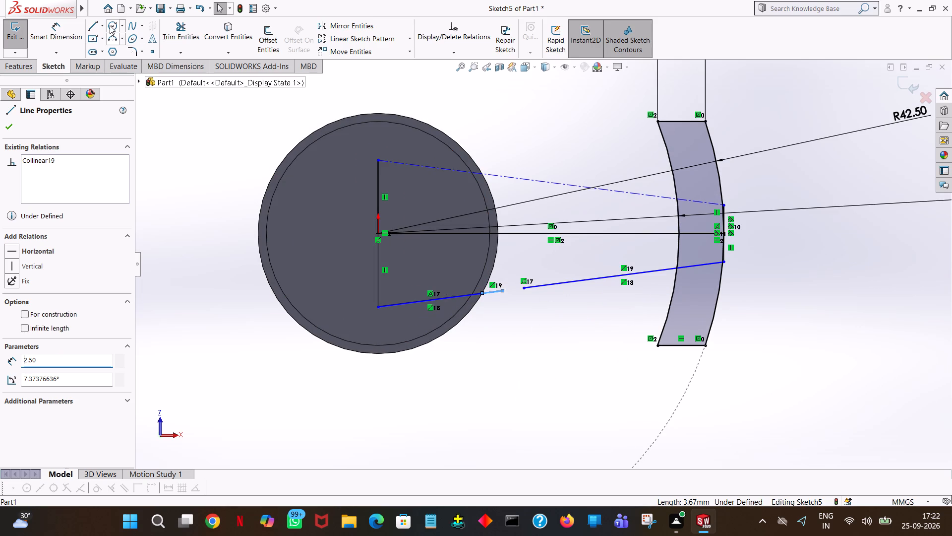
click(110, 25)
click(501, 291)
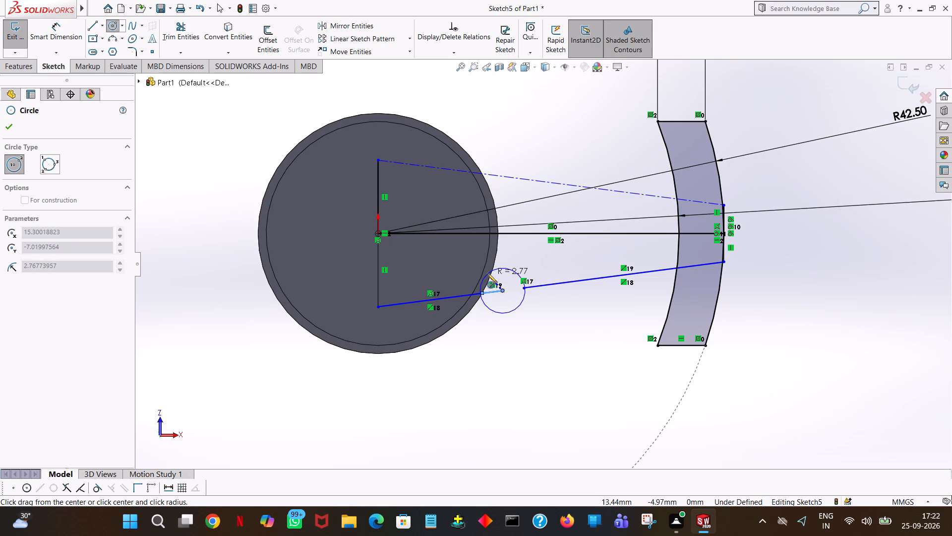
click(487, 273)
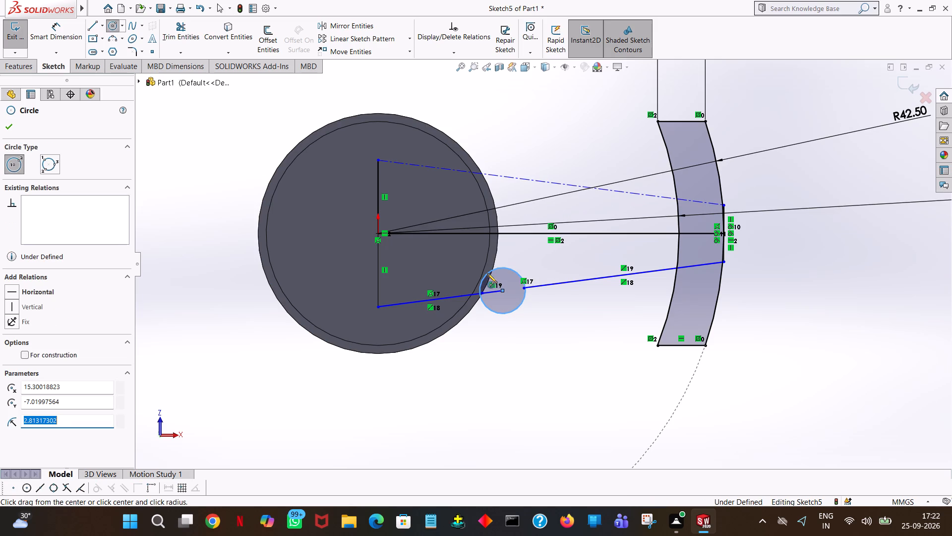
text(2.5)
key(Return)
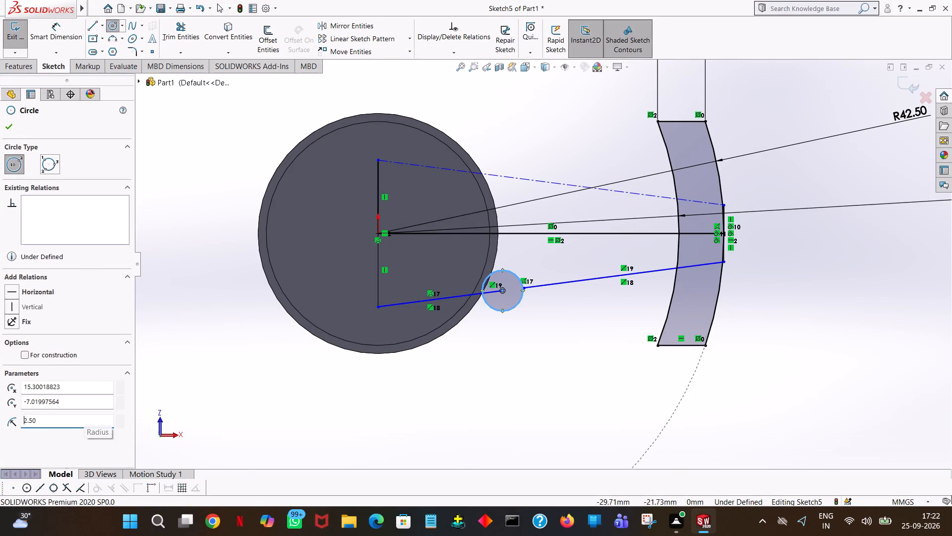
double_click(44, 422)
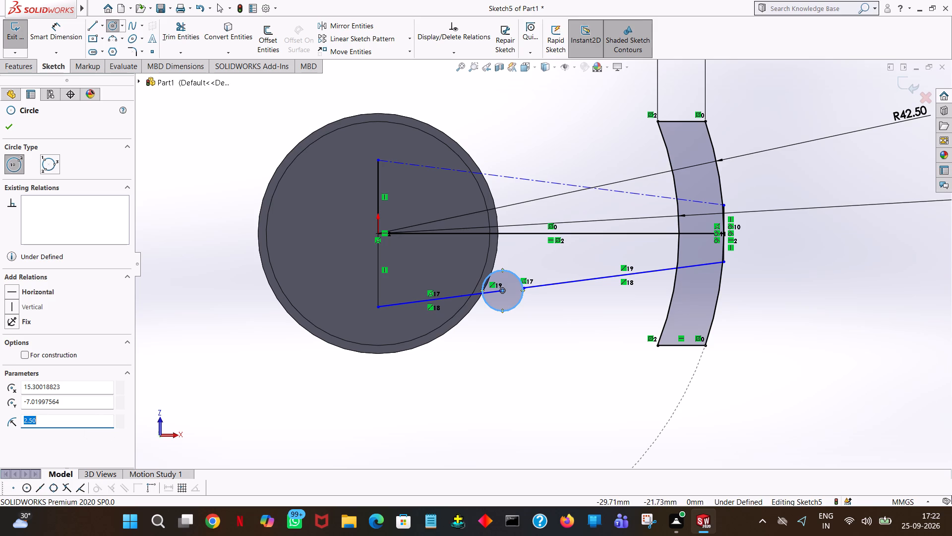
text(2.7)
key(Return)
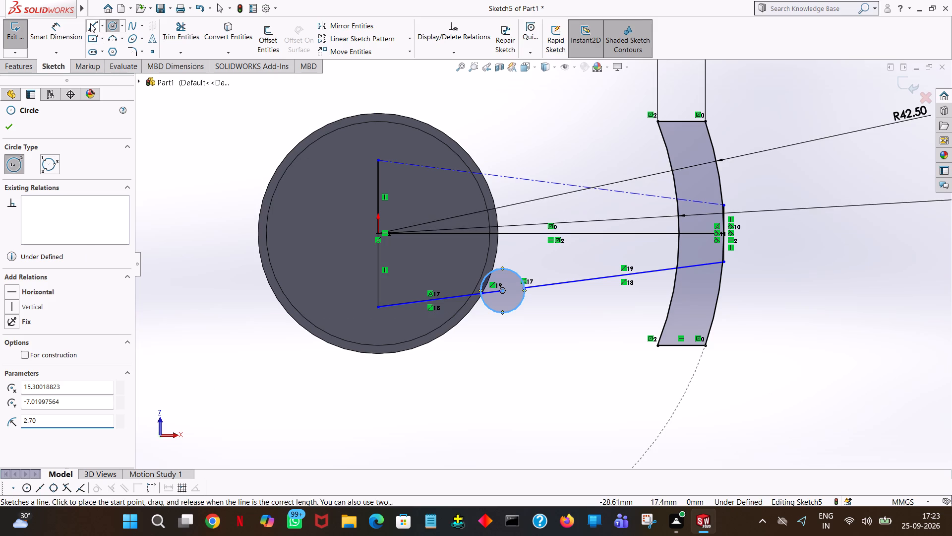
click(15, 121)
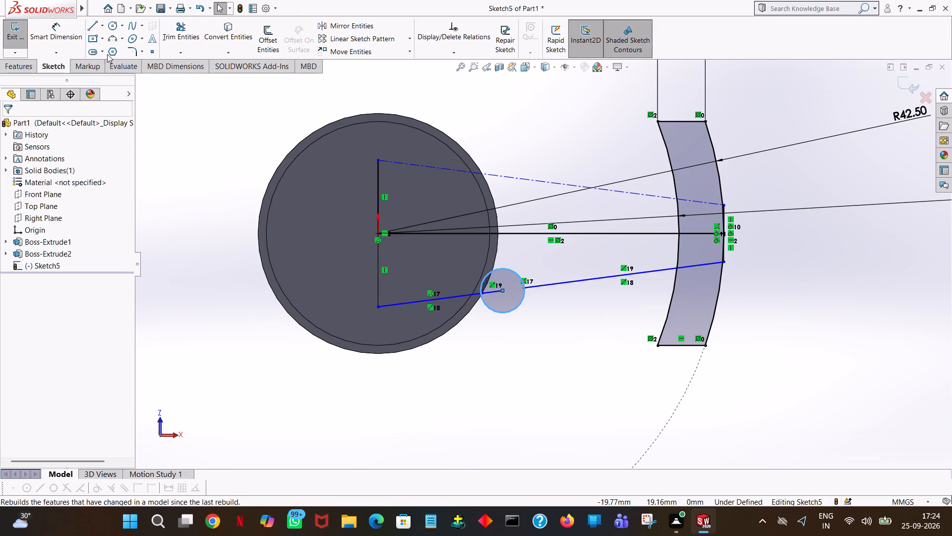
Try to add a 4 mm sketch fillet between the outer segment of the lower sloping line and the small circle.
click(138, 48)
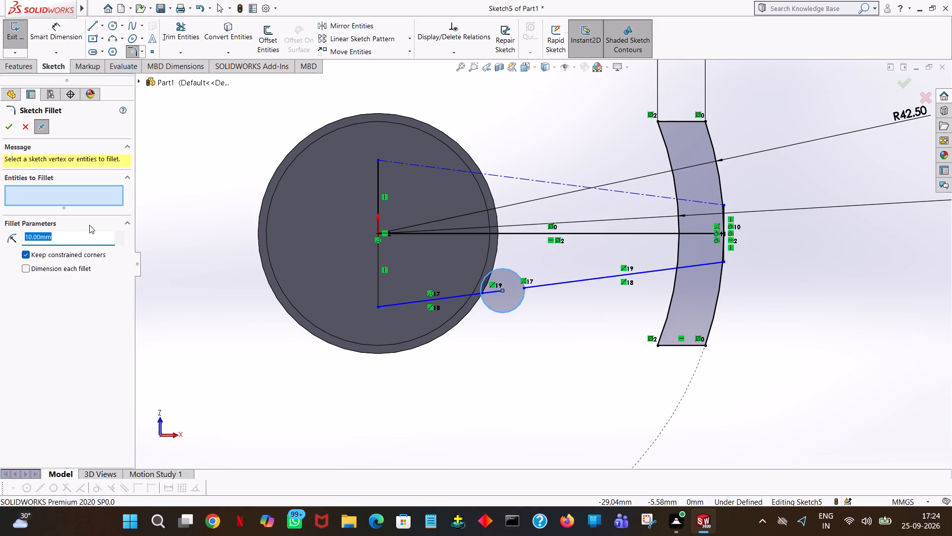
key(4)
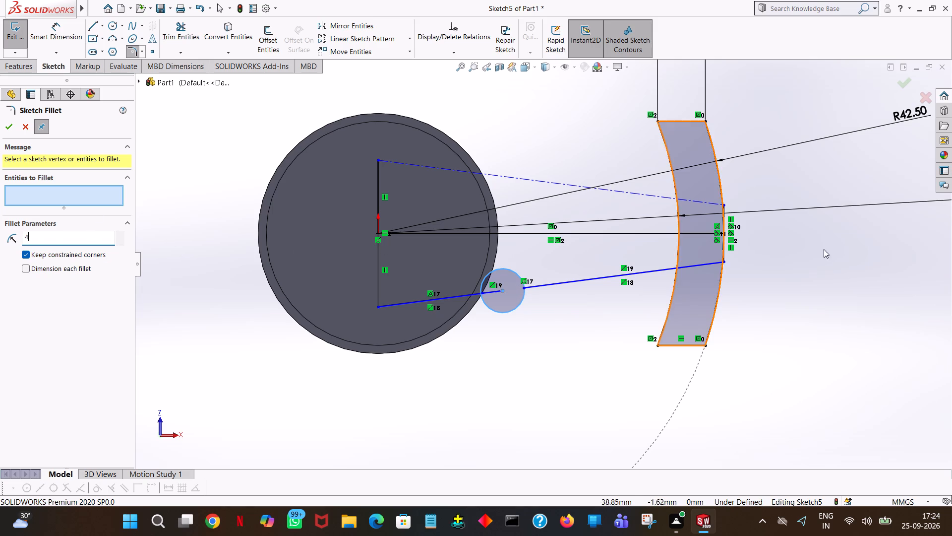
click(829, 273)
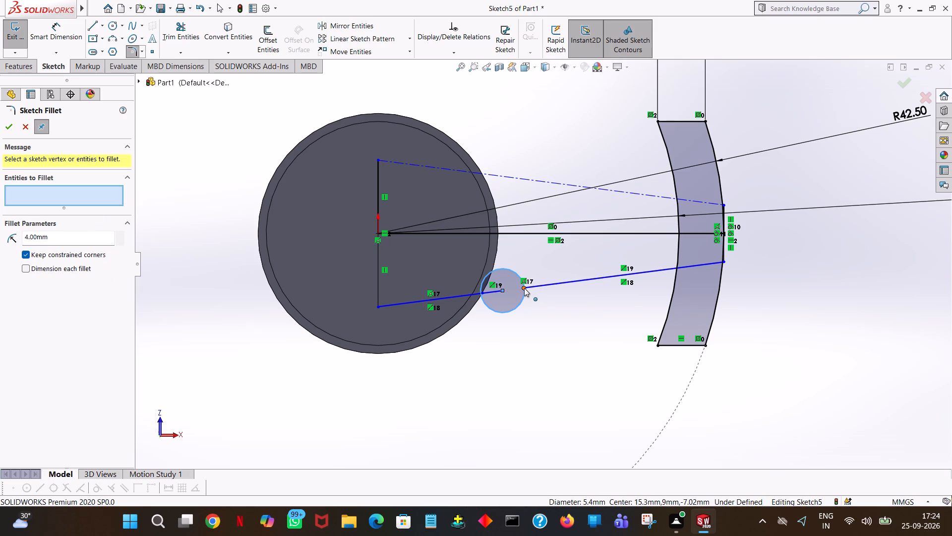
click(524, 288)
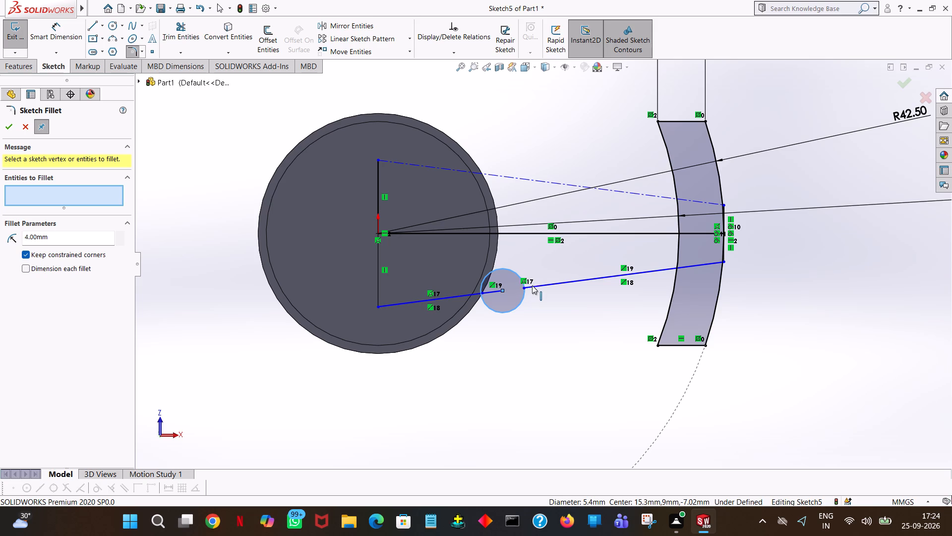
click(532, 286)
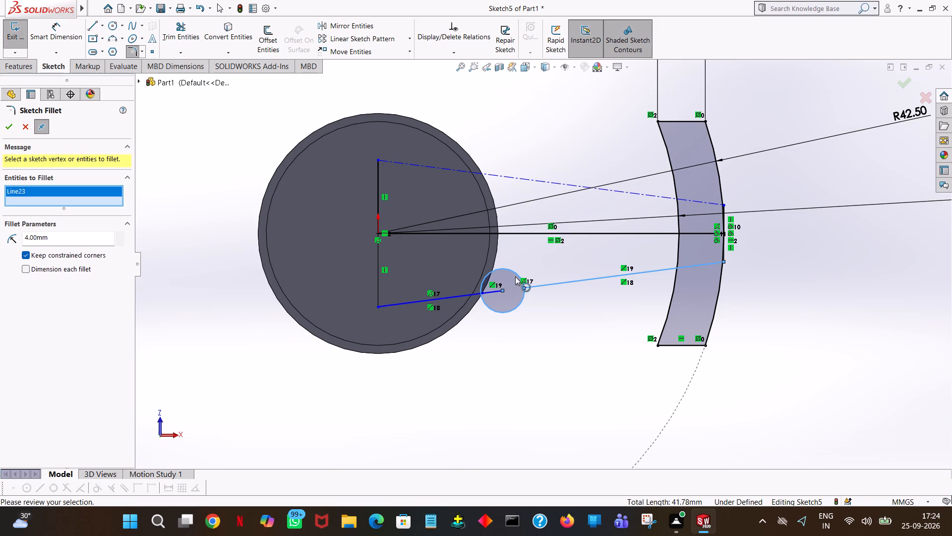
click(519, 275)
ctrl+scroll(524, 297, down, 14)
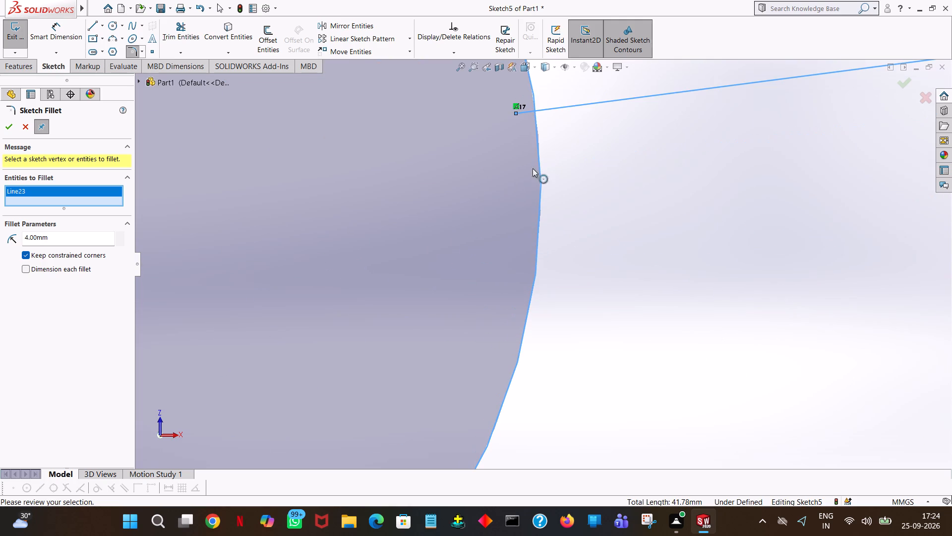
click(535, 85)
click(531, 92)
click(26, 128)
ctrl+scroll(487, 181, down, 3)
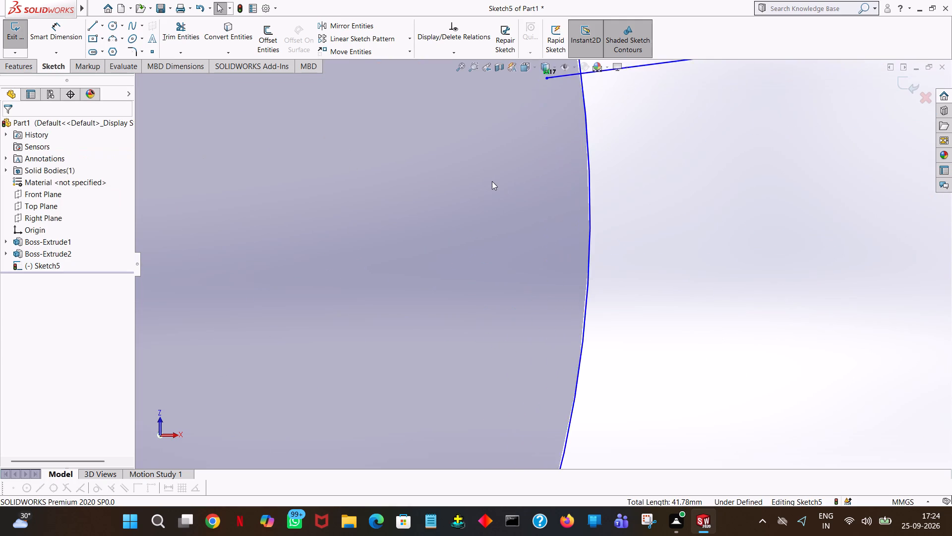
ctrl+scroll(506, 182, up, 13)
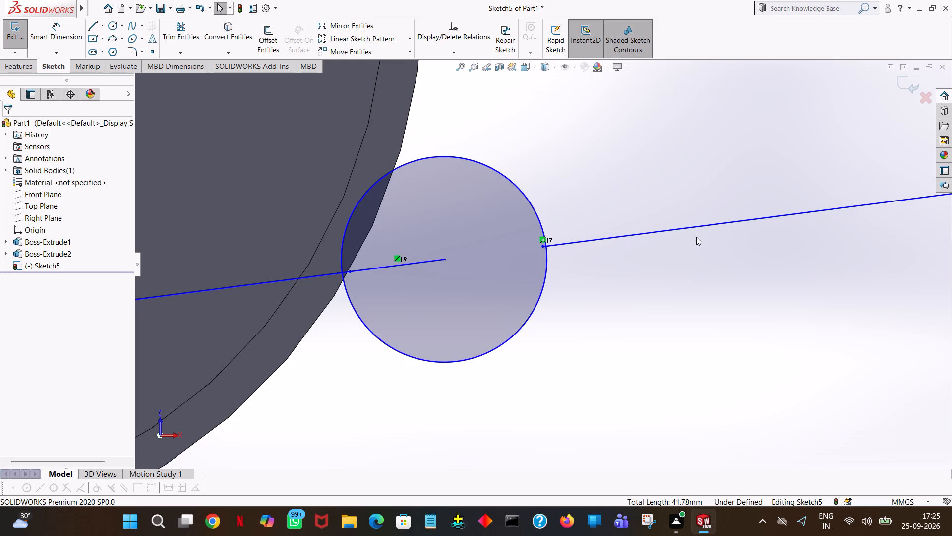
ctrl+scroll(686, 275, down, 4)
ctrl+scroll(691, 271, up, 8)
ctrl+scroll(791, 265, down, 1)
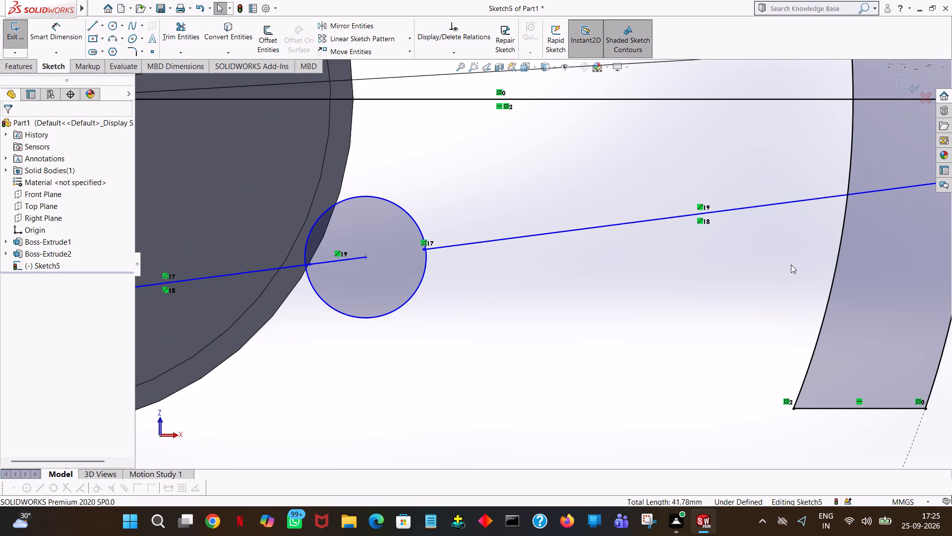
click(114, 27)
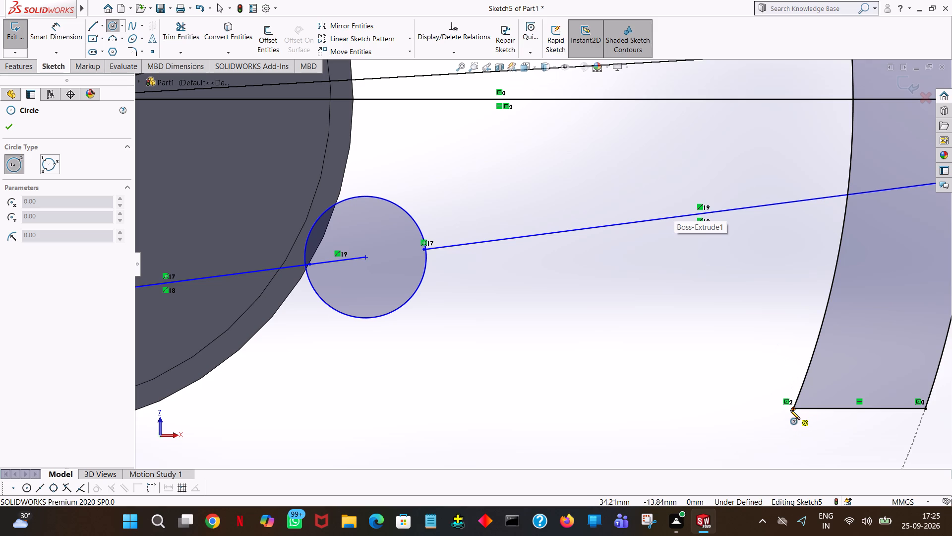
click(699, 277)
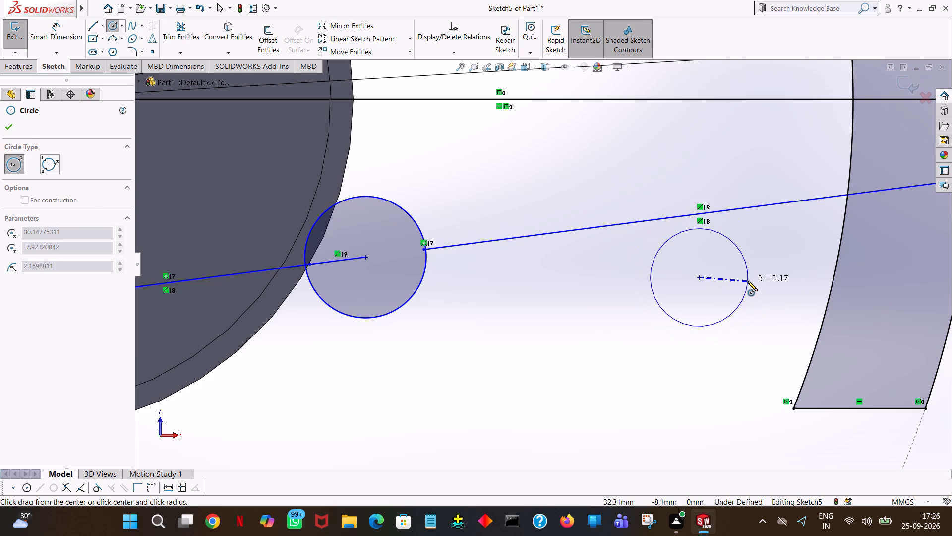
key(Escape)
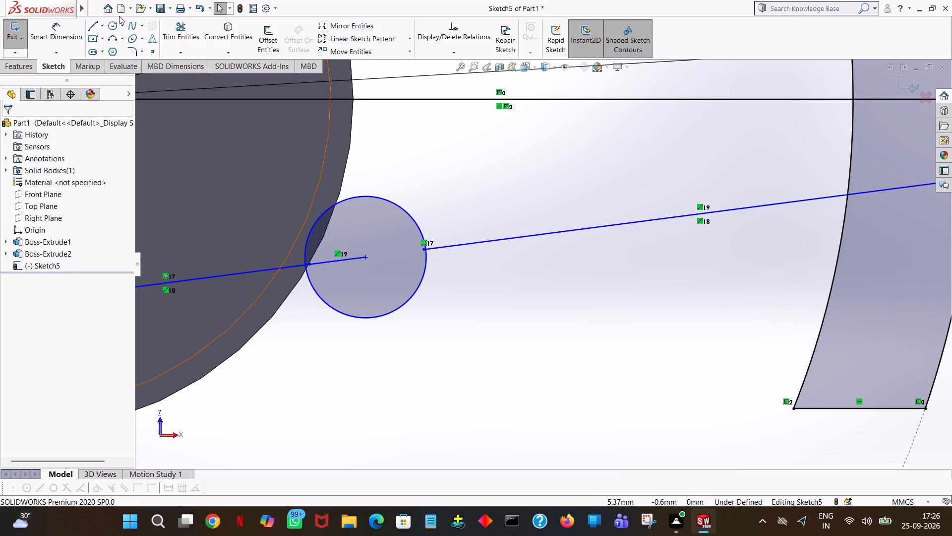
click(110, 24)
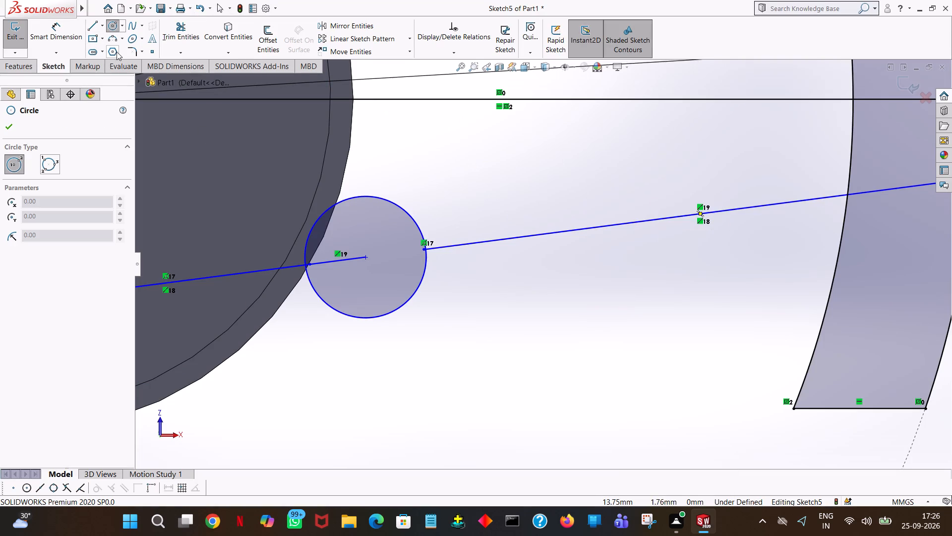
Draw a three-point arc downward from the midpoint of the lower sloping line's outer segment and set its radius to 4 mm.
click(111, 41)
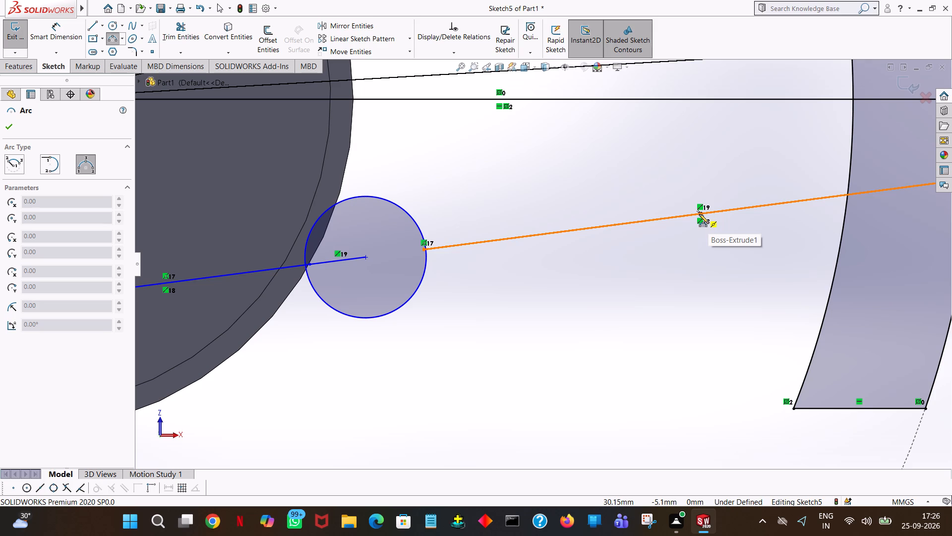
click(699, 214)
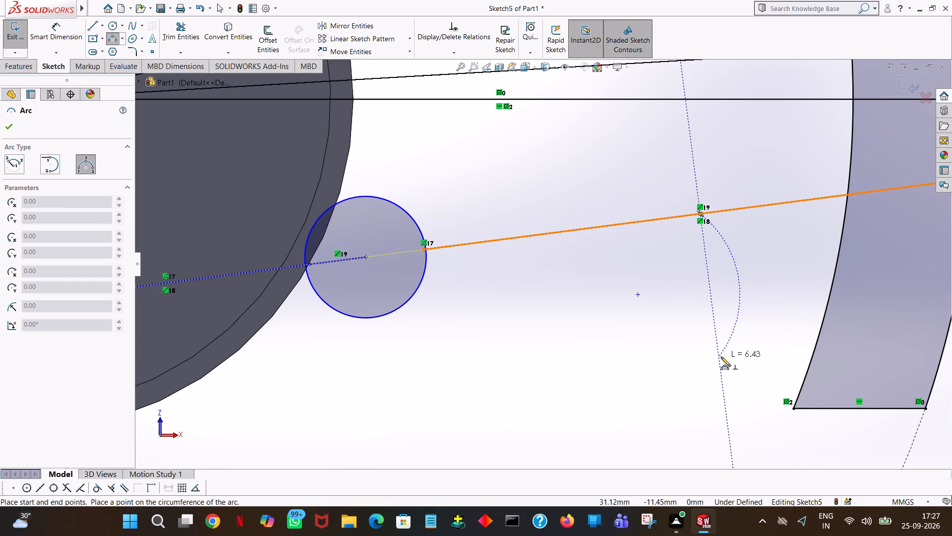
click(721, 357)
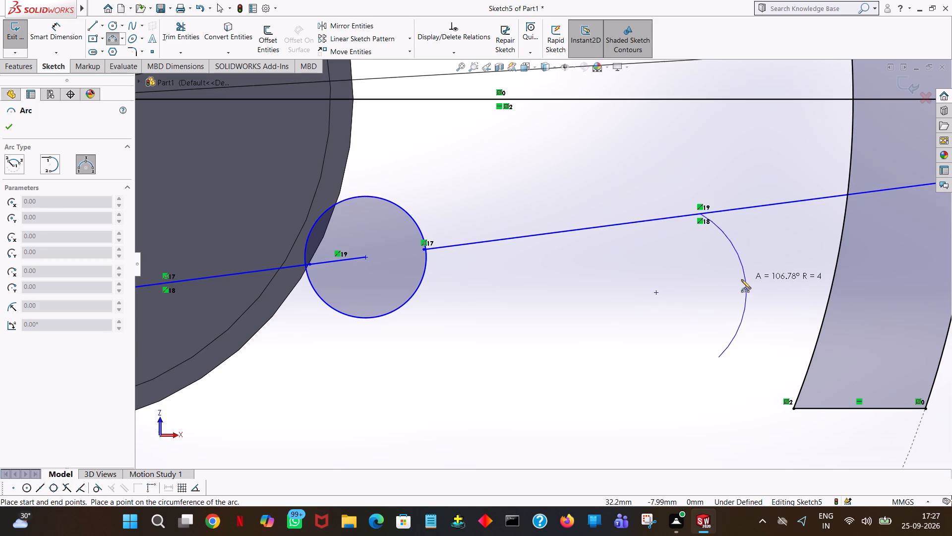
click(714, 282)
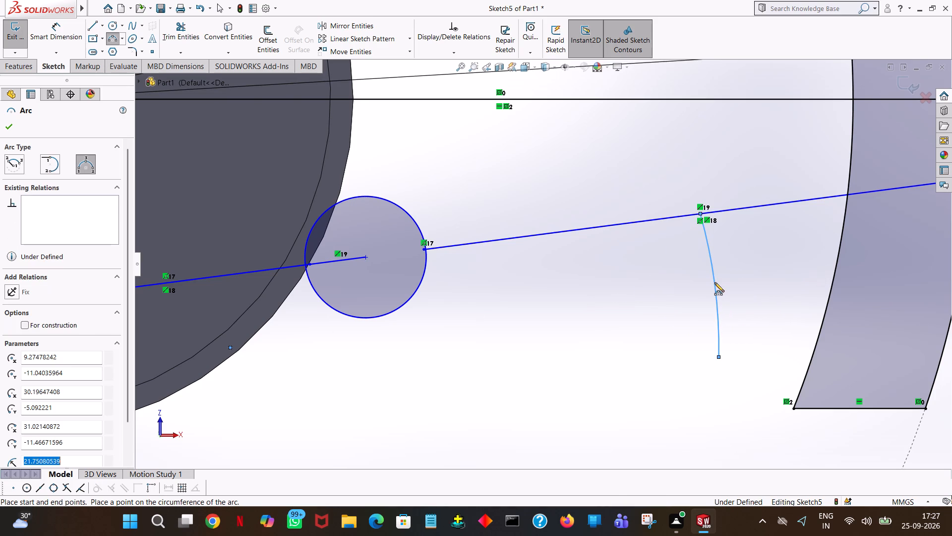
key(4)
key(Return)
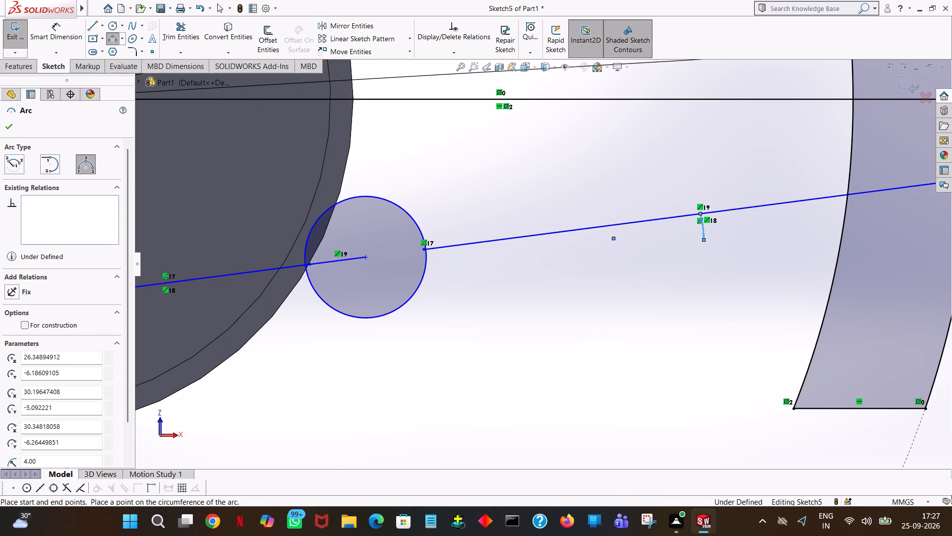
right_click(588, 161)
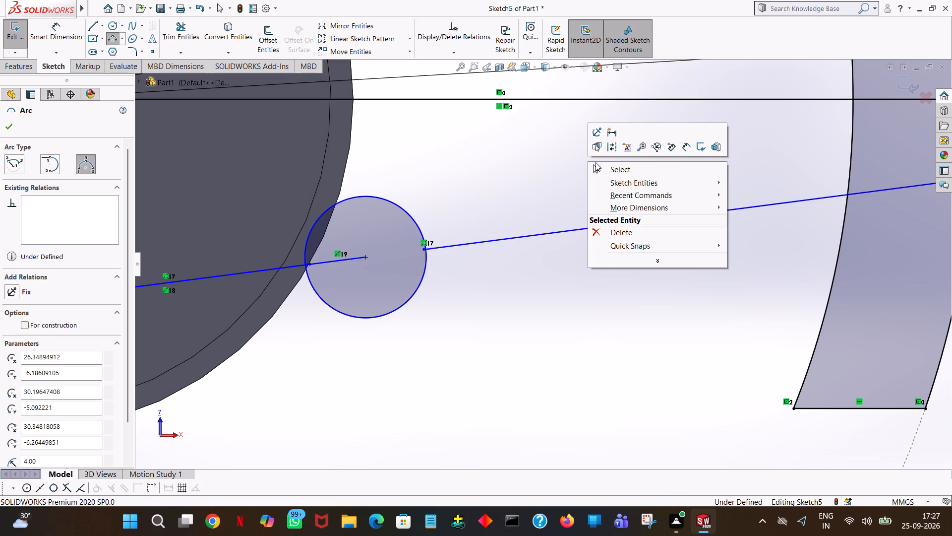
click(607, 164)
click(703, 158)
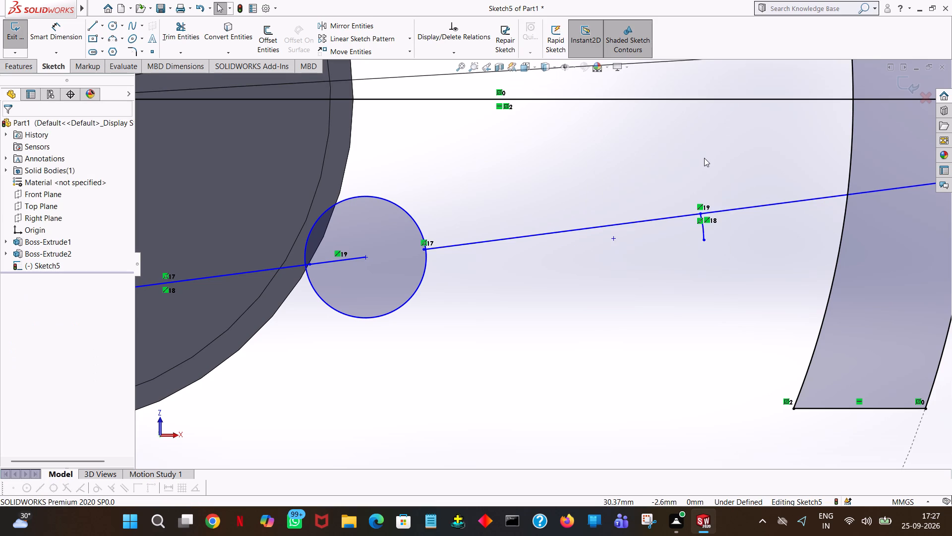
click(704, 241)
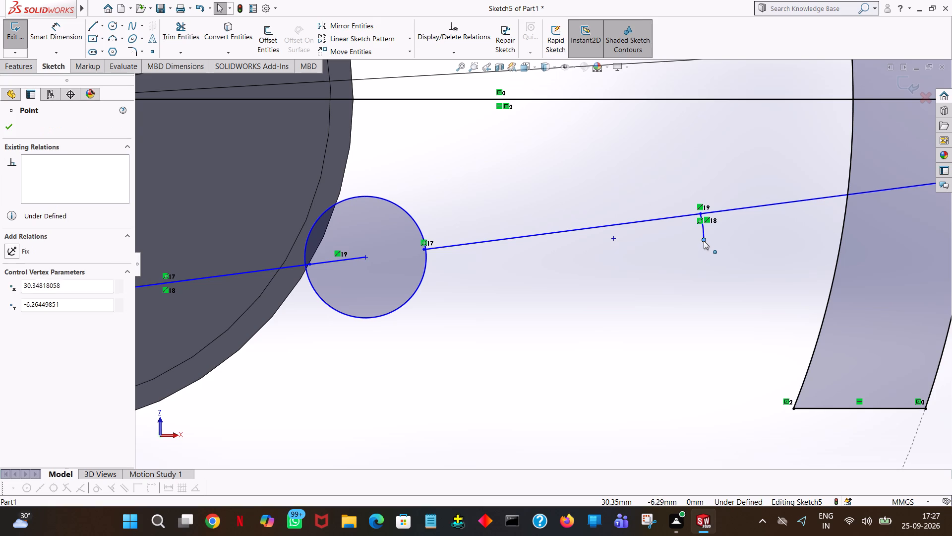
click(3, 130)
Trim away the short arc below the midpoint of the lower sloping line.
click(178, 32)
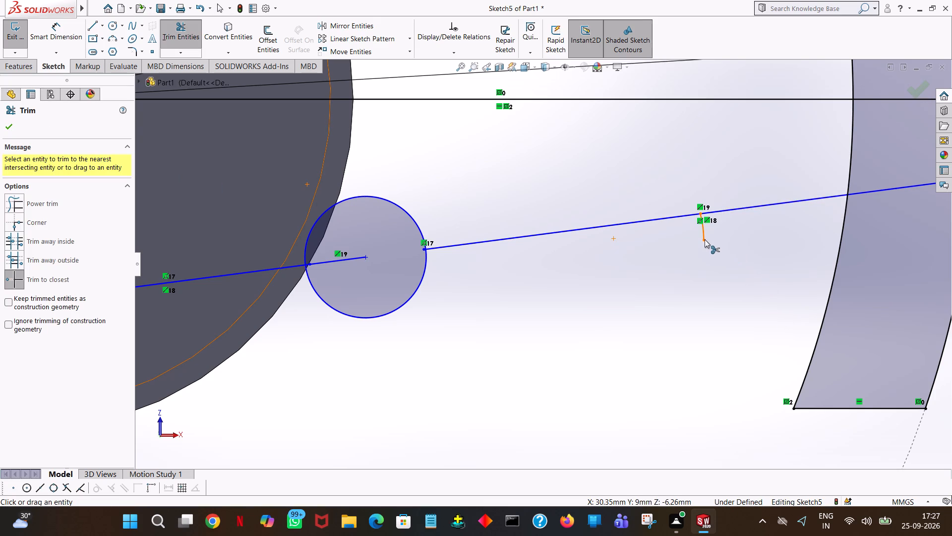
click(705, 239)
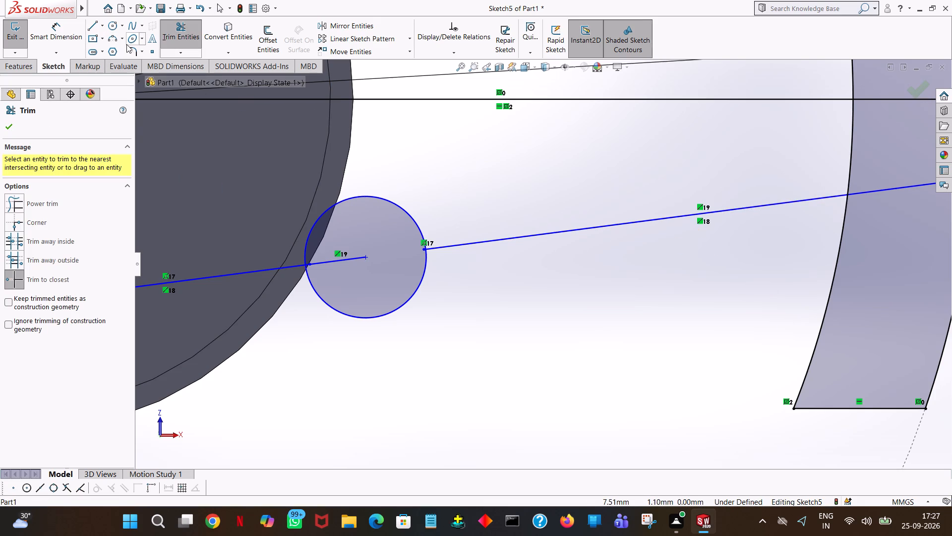
Draw a 4 mm line downward from the midpoint of the lower sloping line's outer segment, perpendicular to it.
click(115, 39)
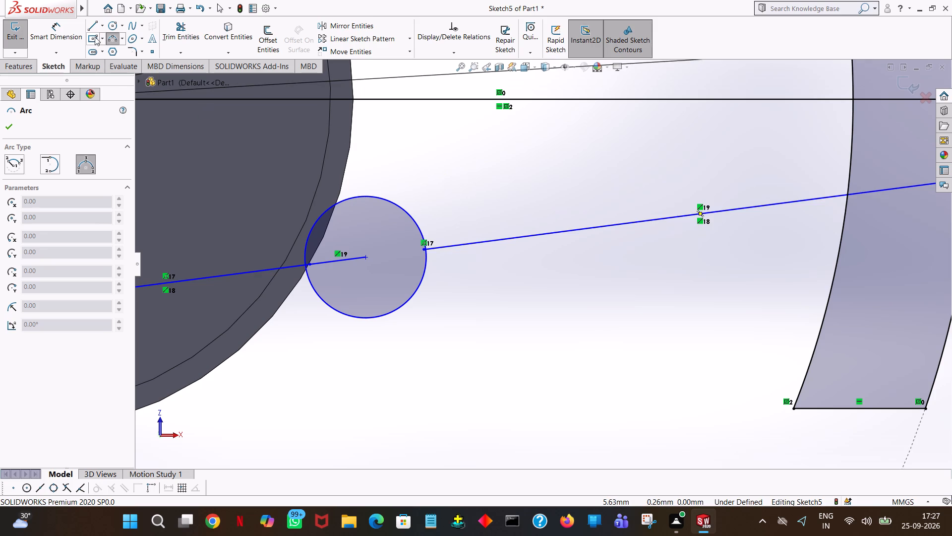
click(96, 20)
click(701, 214)
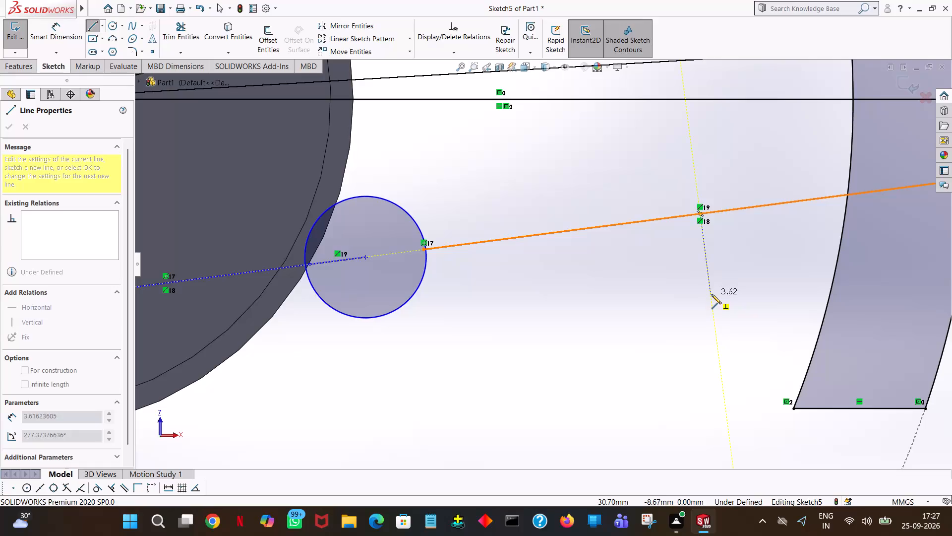
click(712, 294)
key(4)
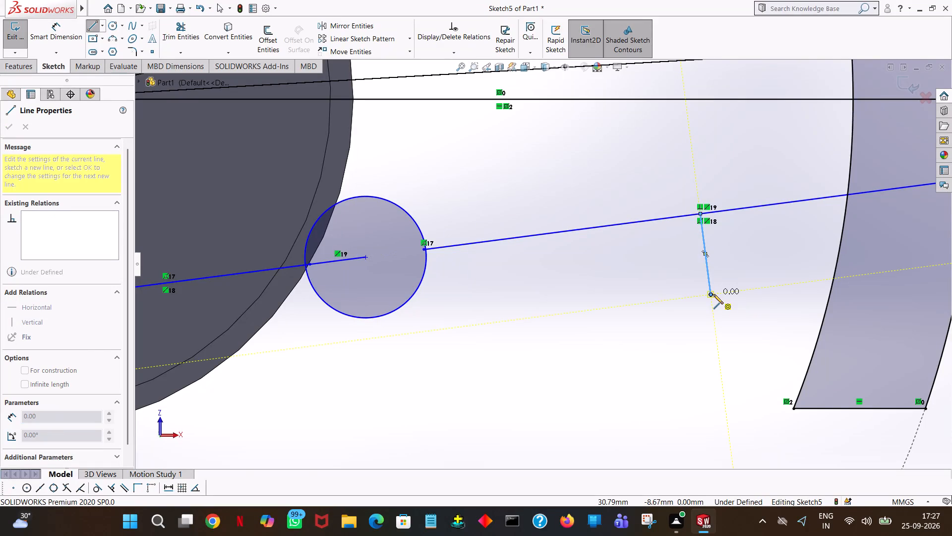
key(Return)
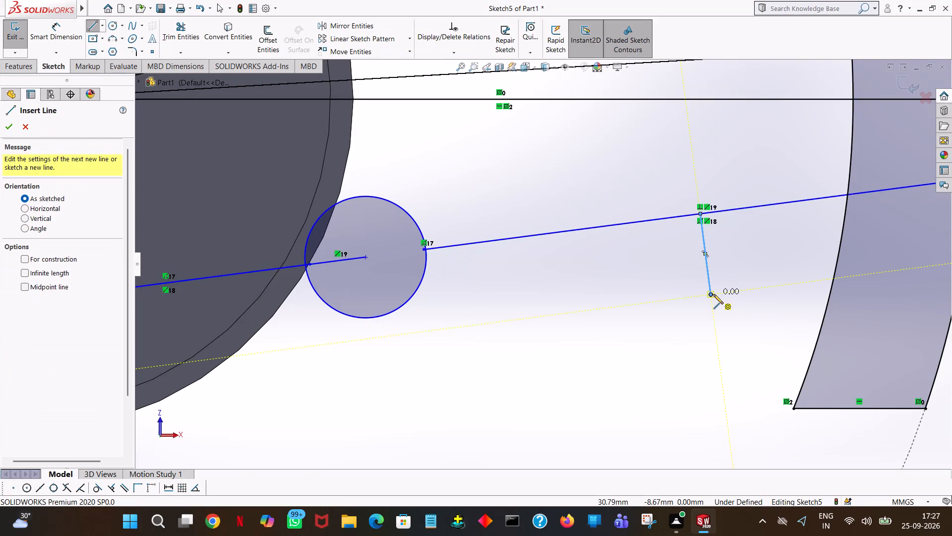
right_click(714, 294)
click(750, 304)
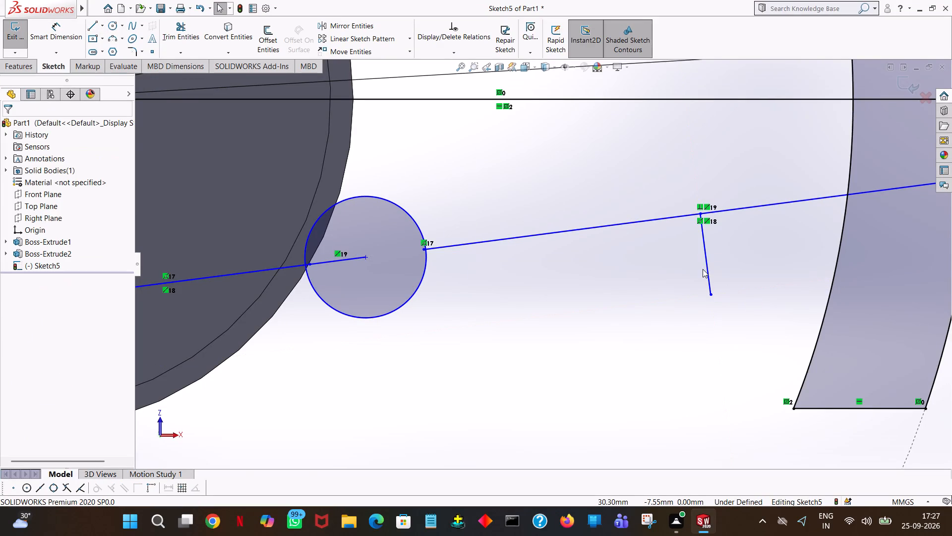
click(707, 270)
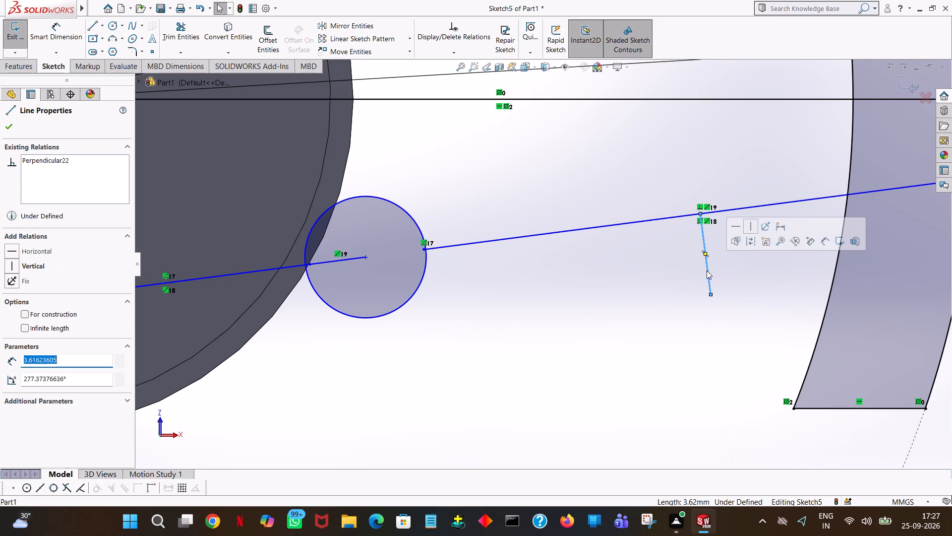
key(4)
key(Return)
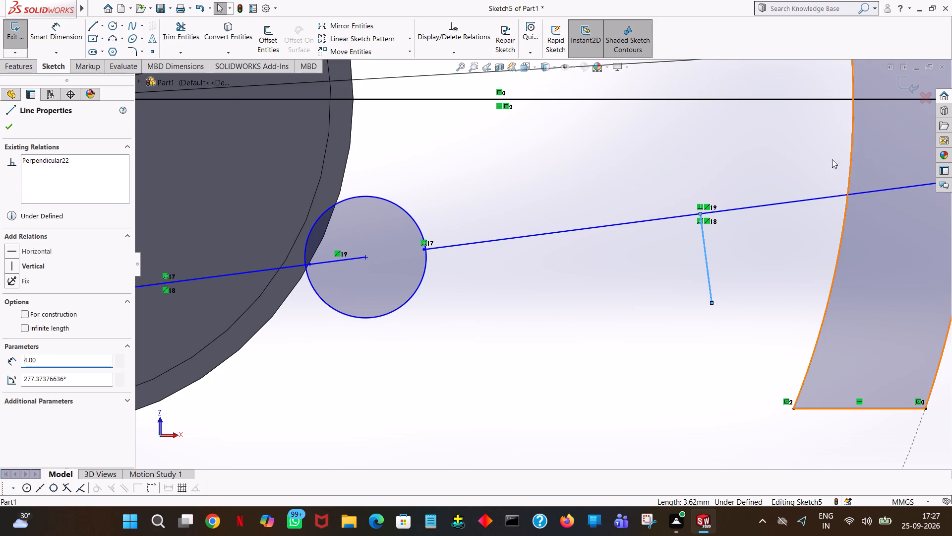
click(9, 131)
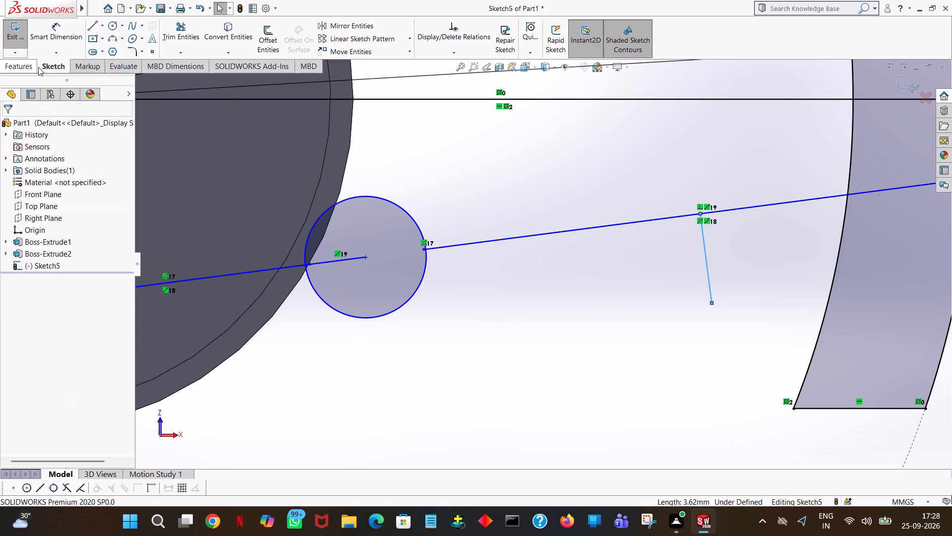
Draw a 4 mm radius circle centred on the lower end of the short perpendicular line, passing through the sloping line's midpoint.
click(107, 24)
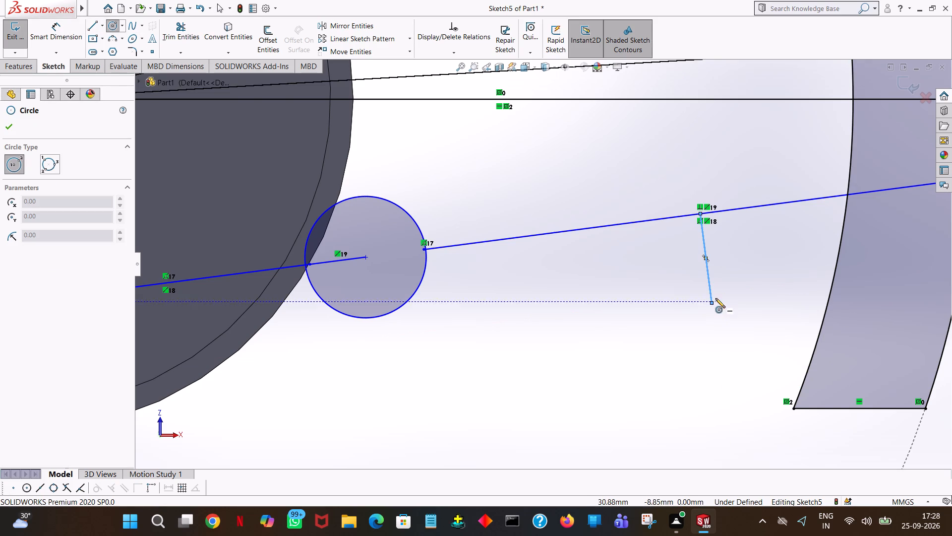
click(711, 303)
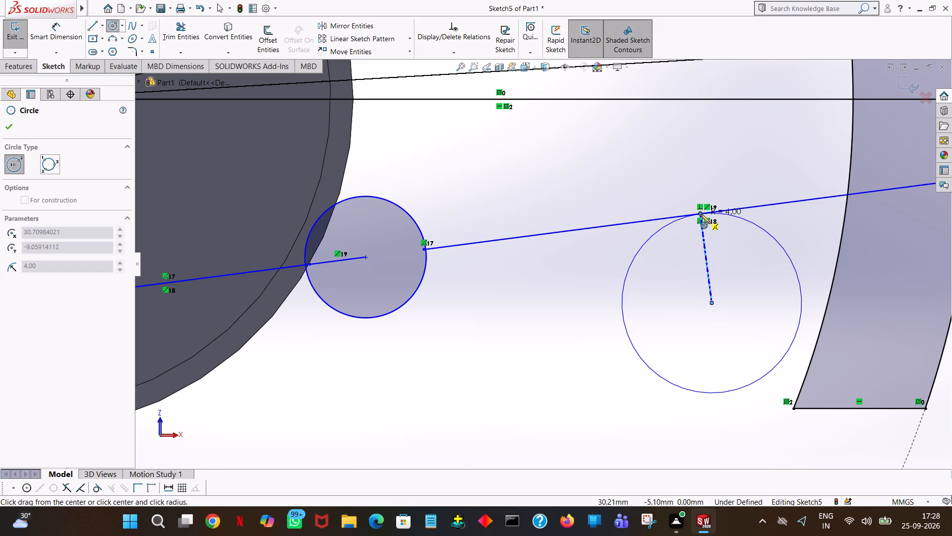
click(701, 214)
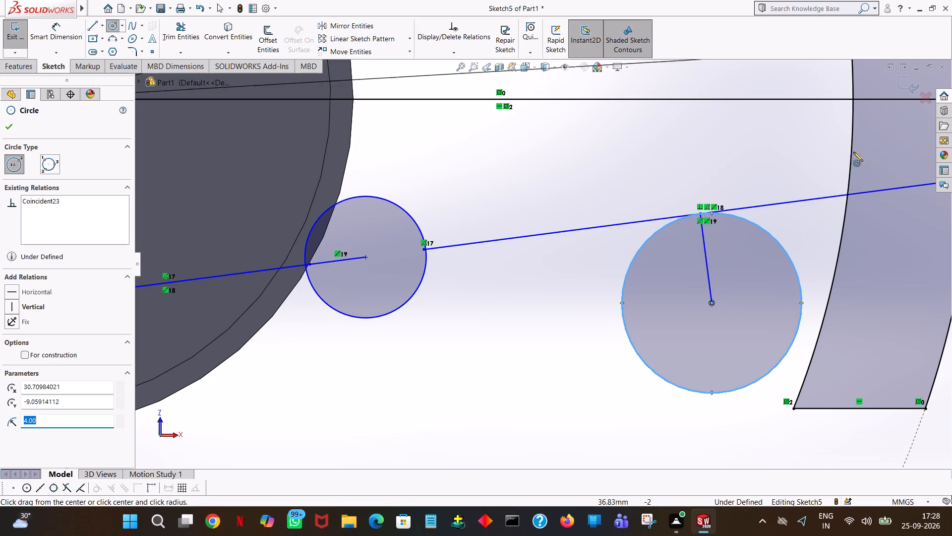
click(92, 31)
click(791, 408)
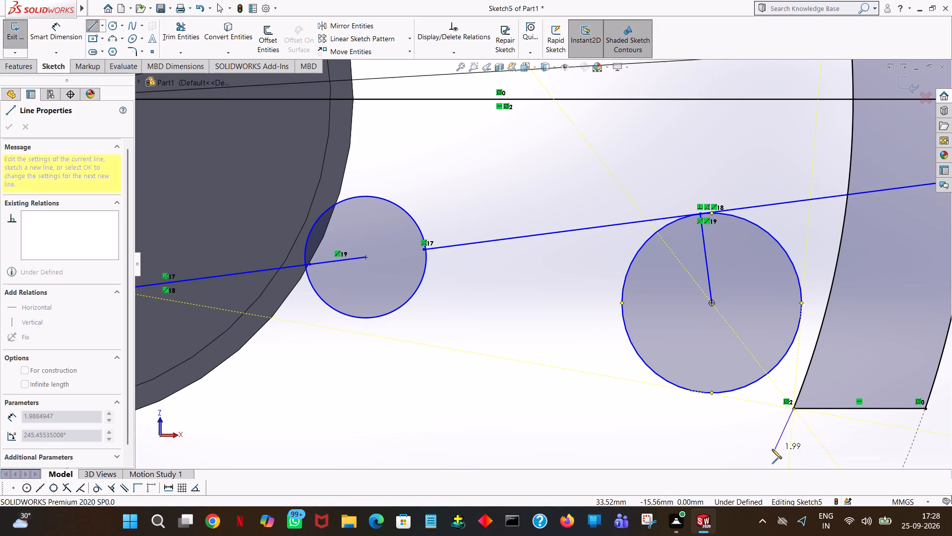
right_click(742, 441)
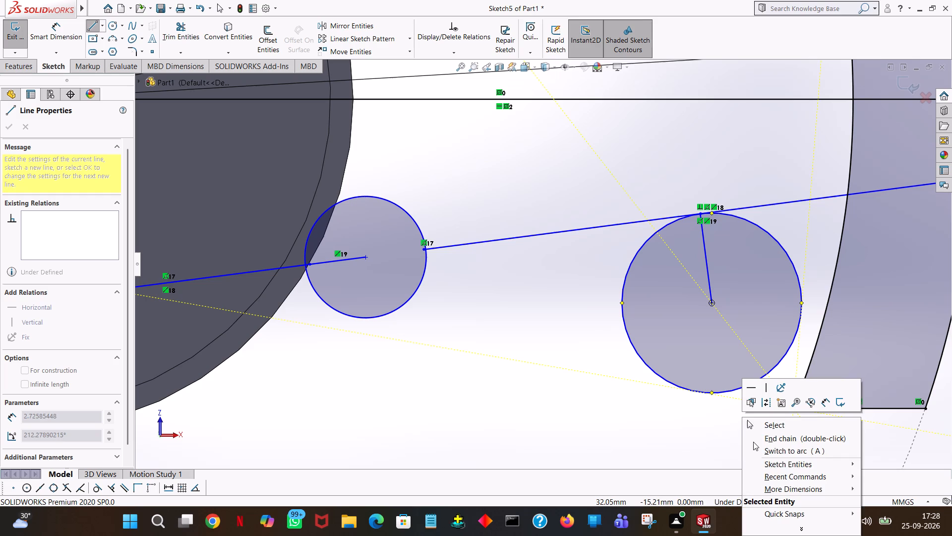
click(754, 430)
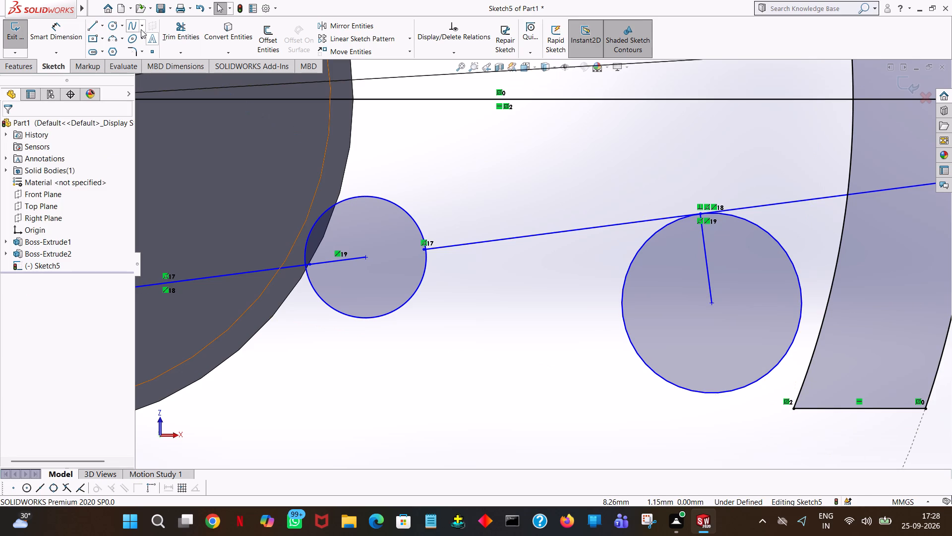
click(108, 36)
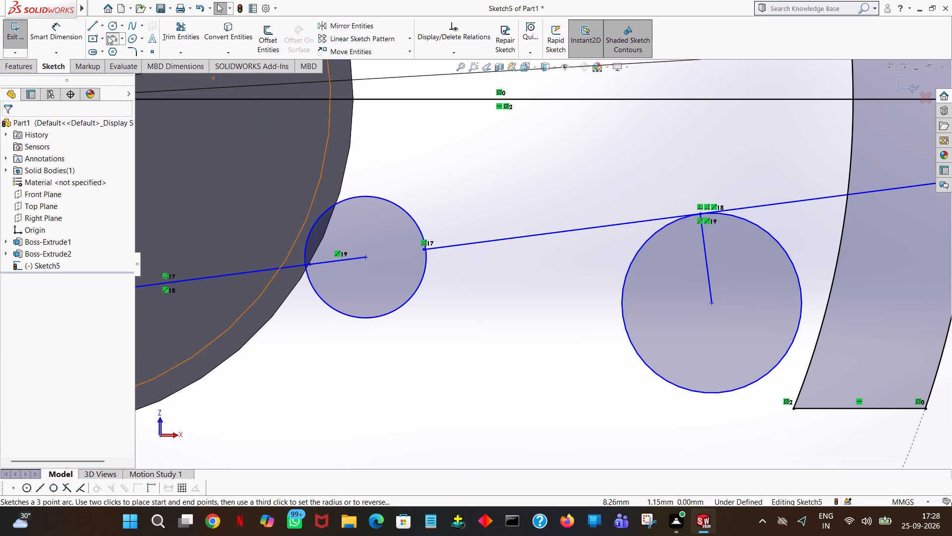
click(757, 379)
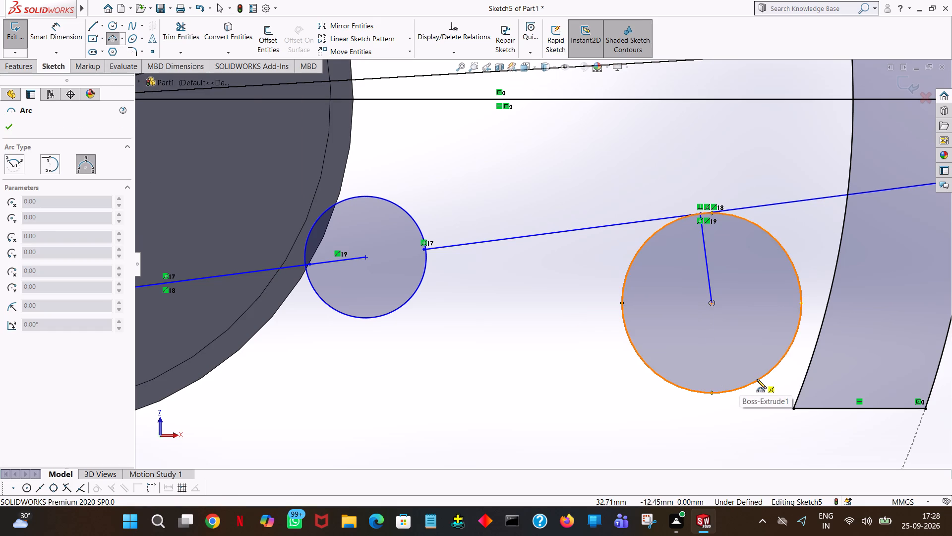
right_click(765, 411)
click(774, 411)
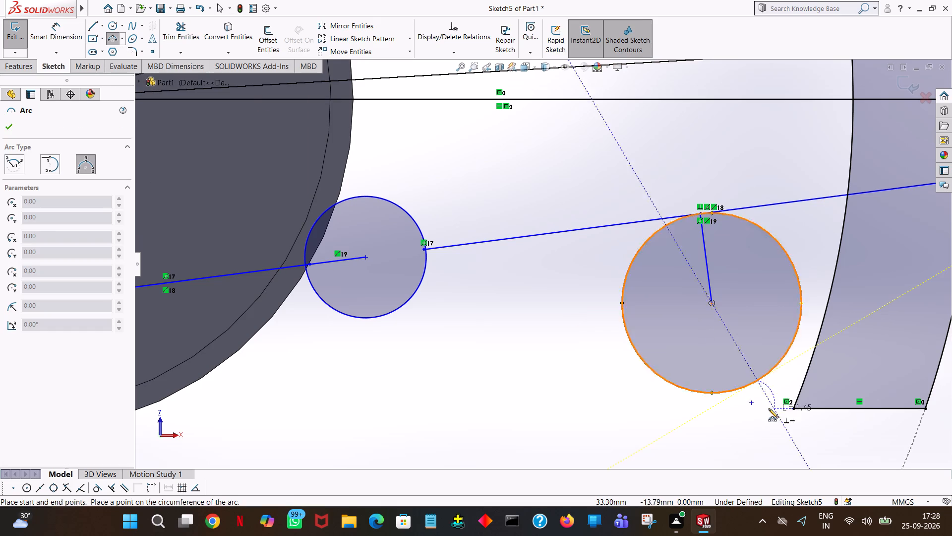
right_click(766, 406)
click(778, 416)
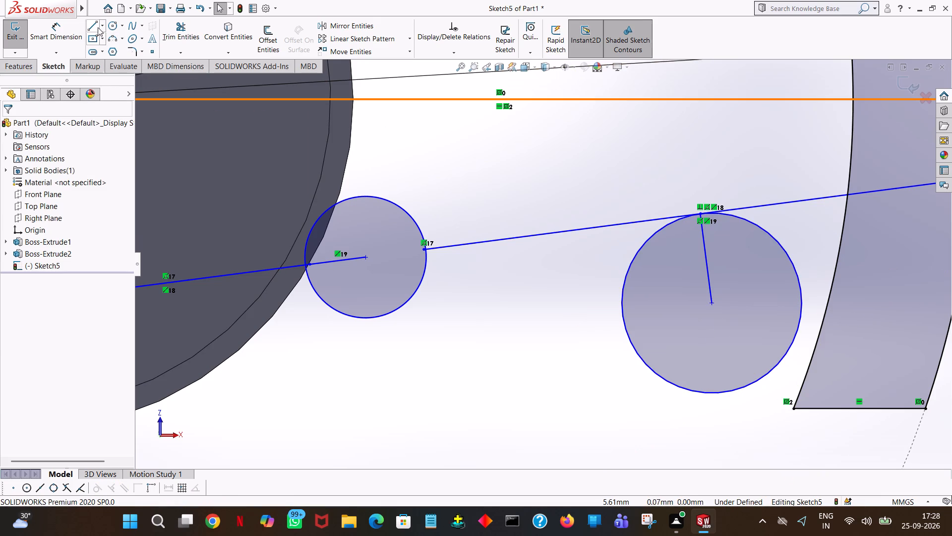
Draw a three-point arc of about 2.47 mm radius from the wing's bottom edge to the lower part of the 4 mm circle.
click(110, 42)
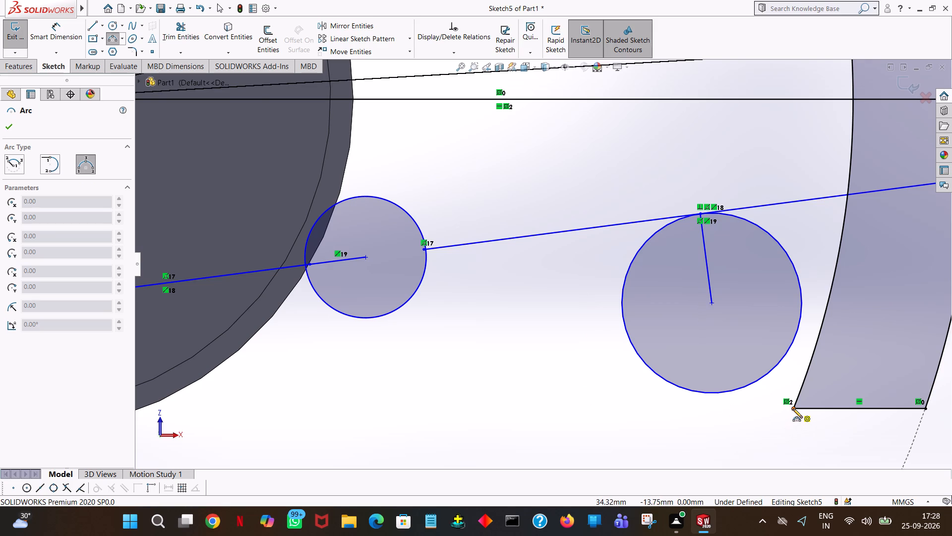
click(827, 409)
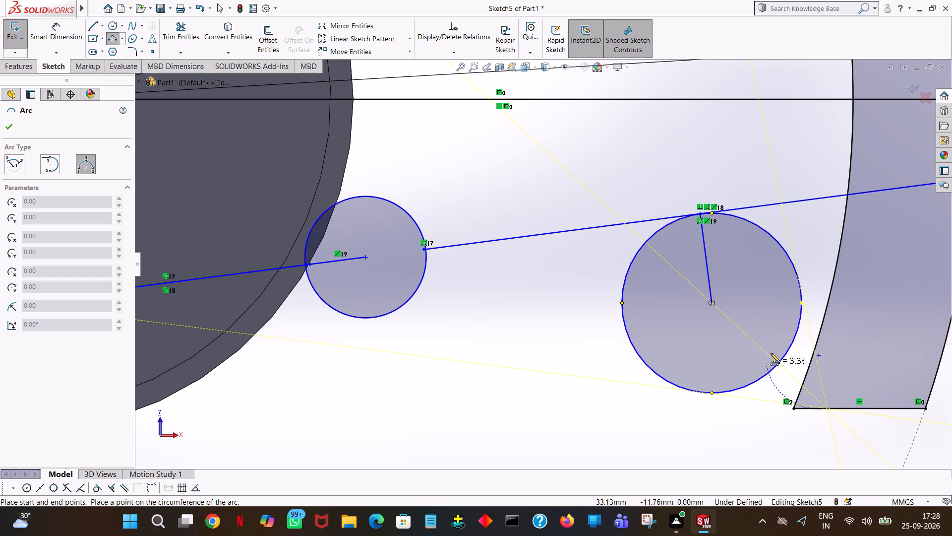
click(753, 383)
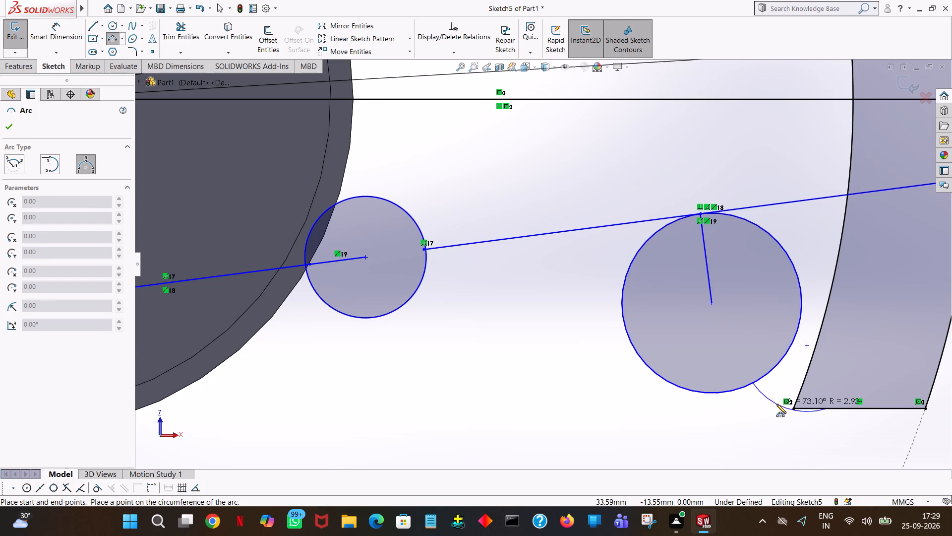
click(775, 406)
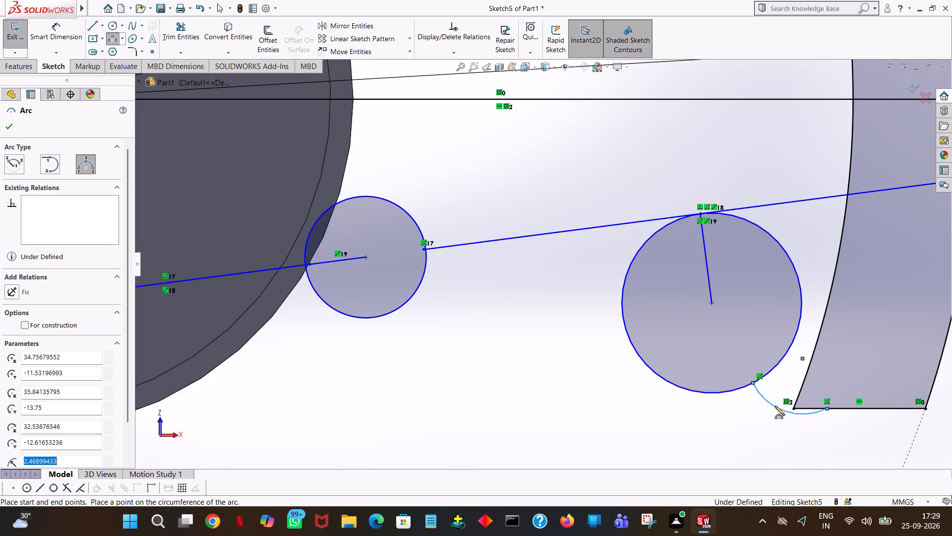
click(5, 131)
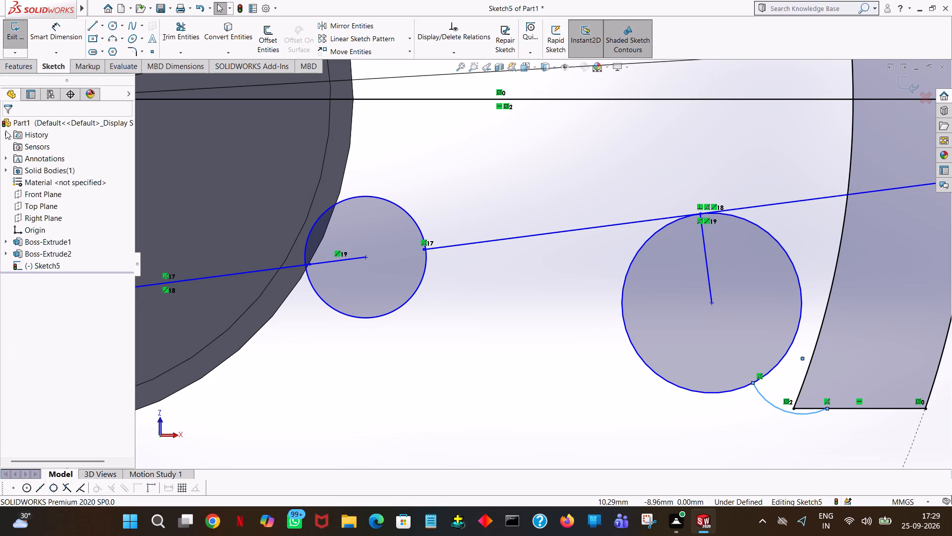
Trim away the hub-side portion of the 4 mm radius circle and the short radius line inside it.
click(191, 30)
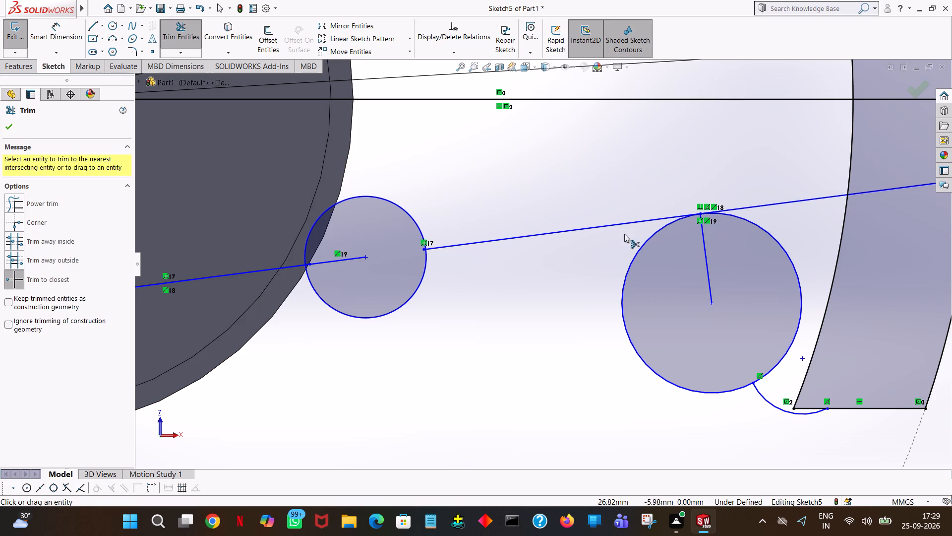
click(631, 267)
click(704, 260)
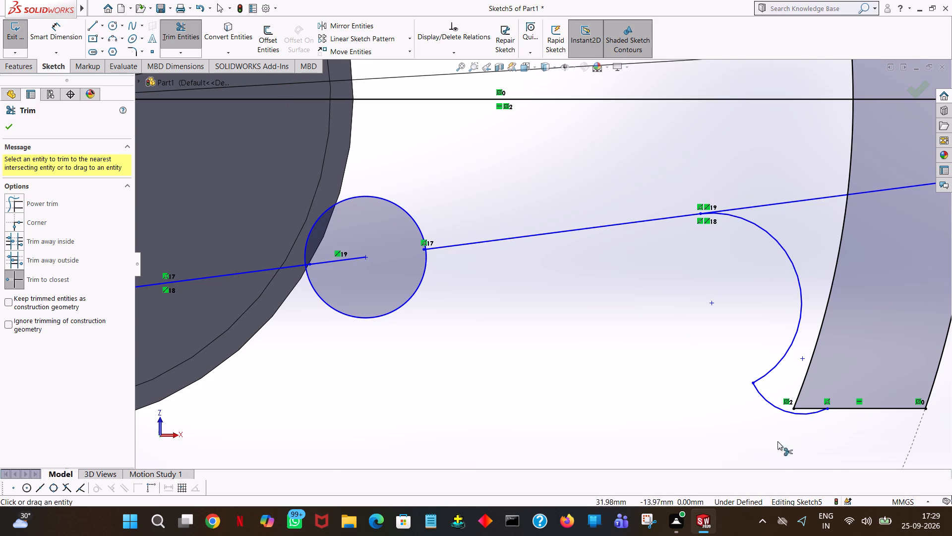
Trim away the connecting arc at the wing's bottom edge, including the stray extension of that edge.
click(806, 410)
double_click(806, 414)
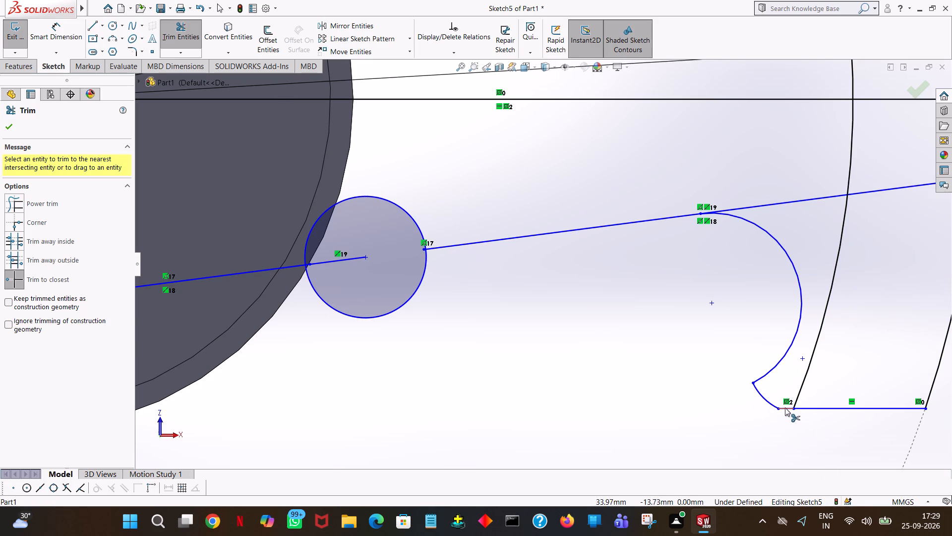
click(784, 407)
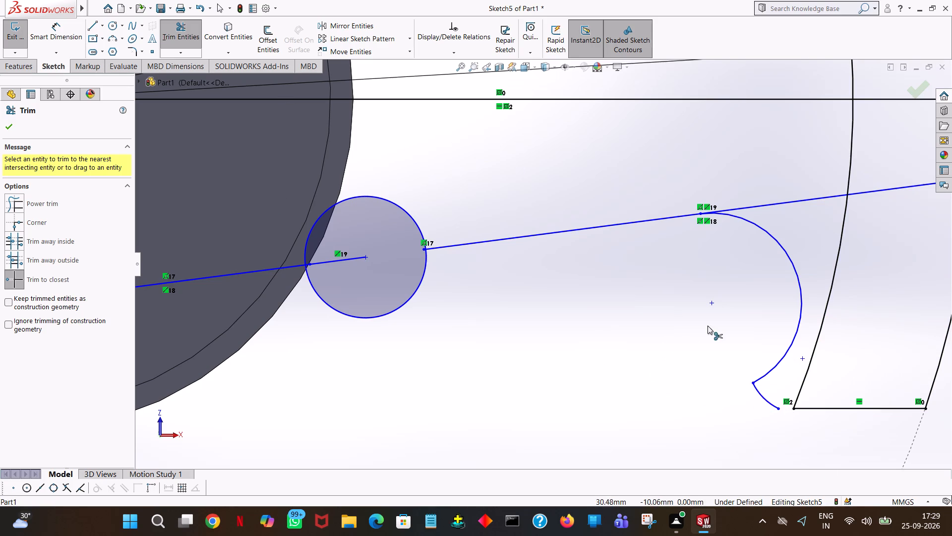
click(766, 401)
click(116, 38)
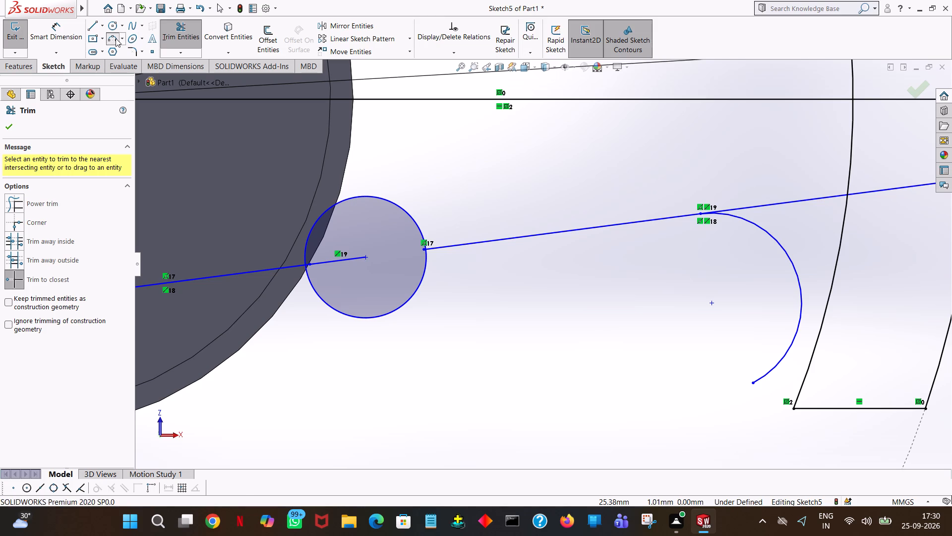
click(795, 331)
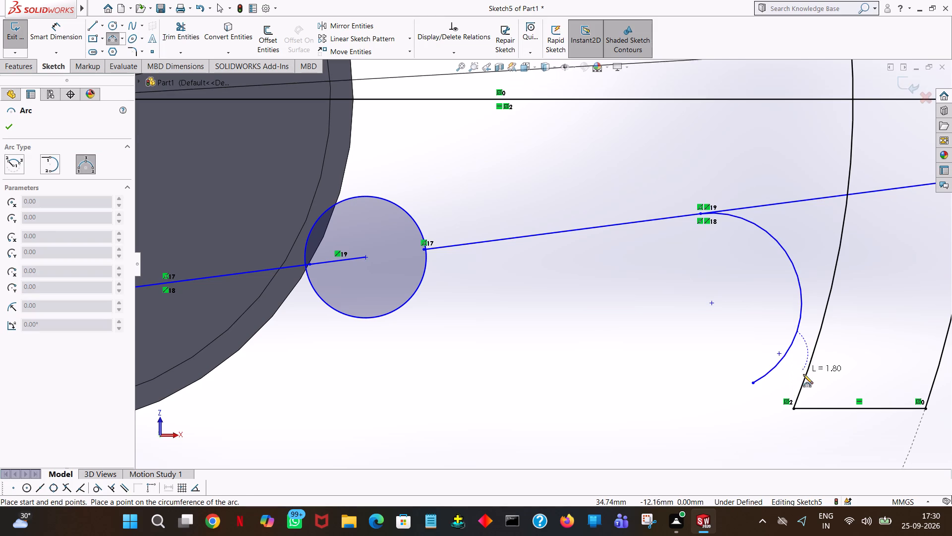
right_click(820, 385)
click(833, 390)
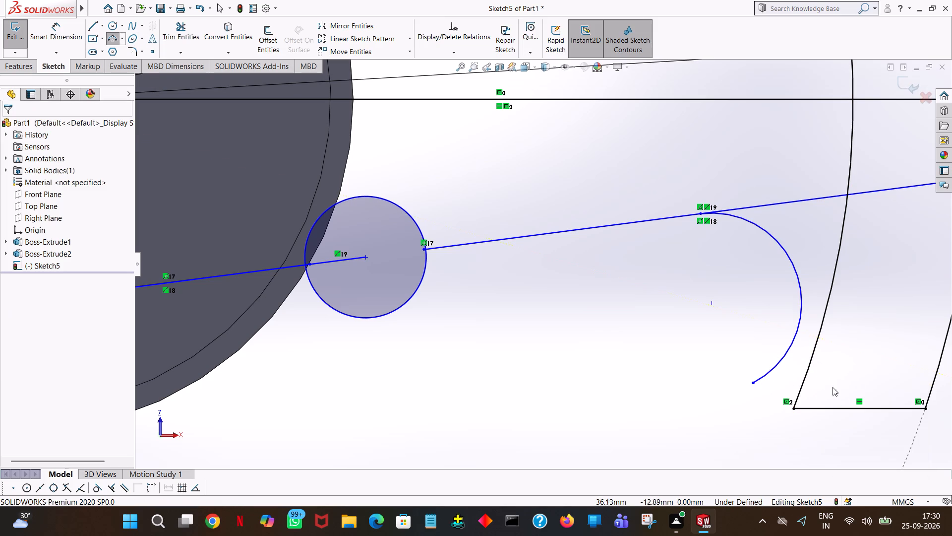
Draw a three-point arc of about 3.52 mm radius from the wing's lower inner corner to the 4 mm arc.
click(112, 37)
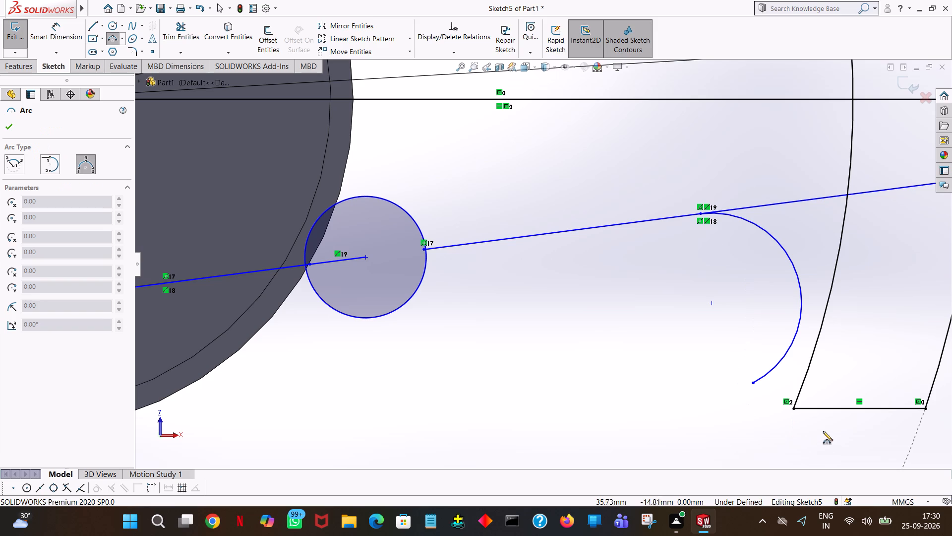
click(794, 408)
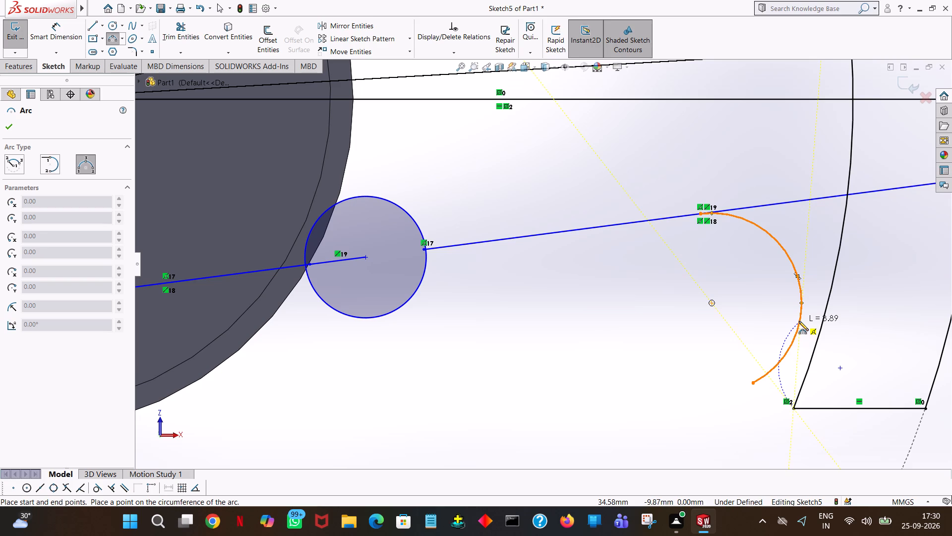
click(799, 321)
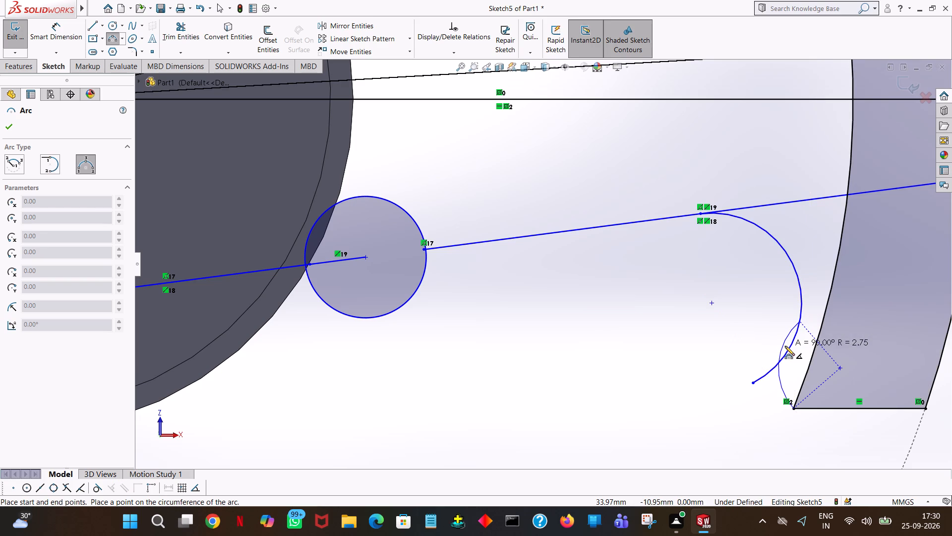
click(785, 354)
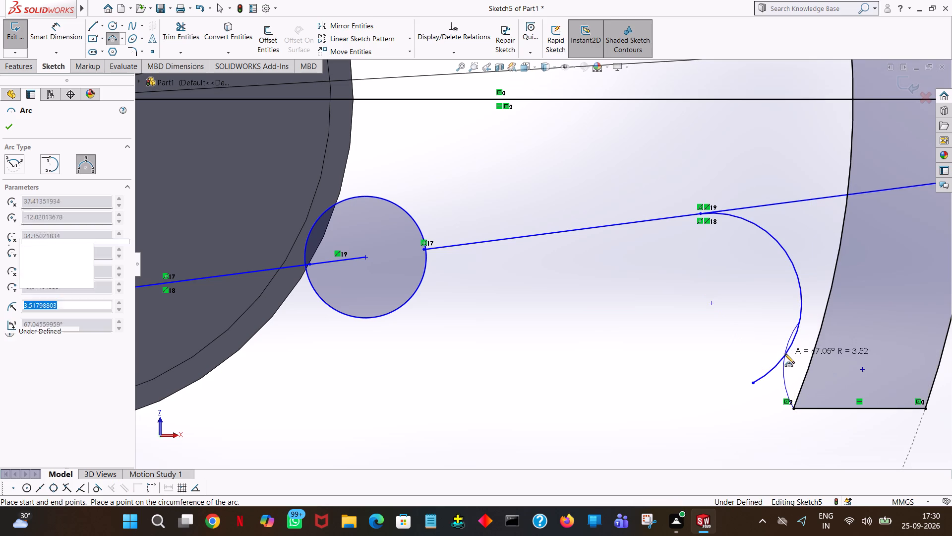
click(785, 354)
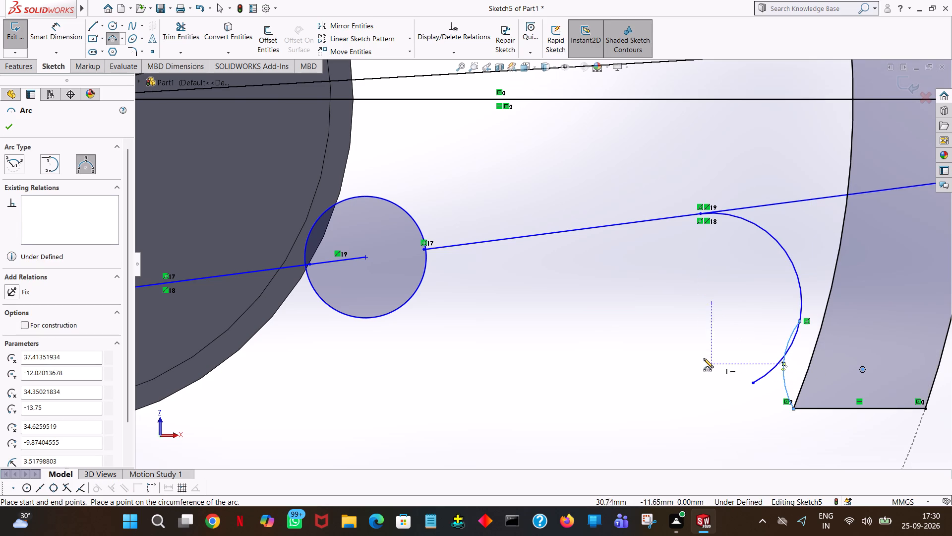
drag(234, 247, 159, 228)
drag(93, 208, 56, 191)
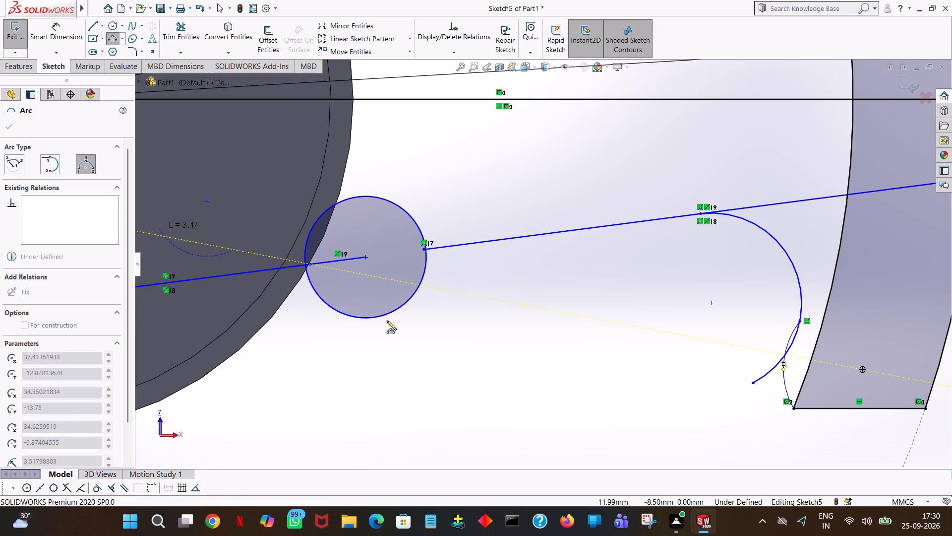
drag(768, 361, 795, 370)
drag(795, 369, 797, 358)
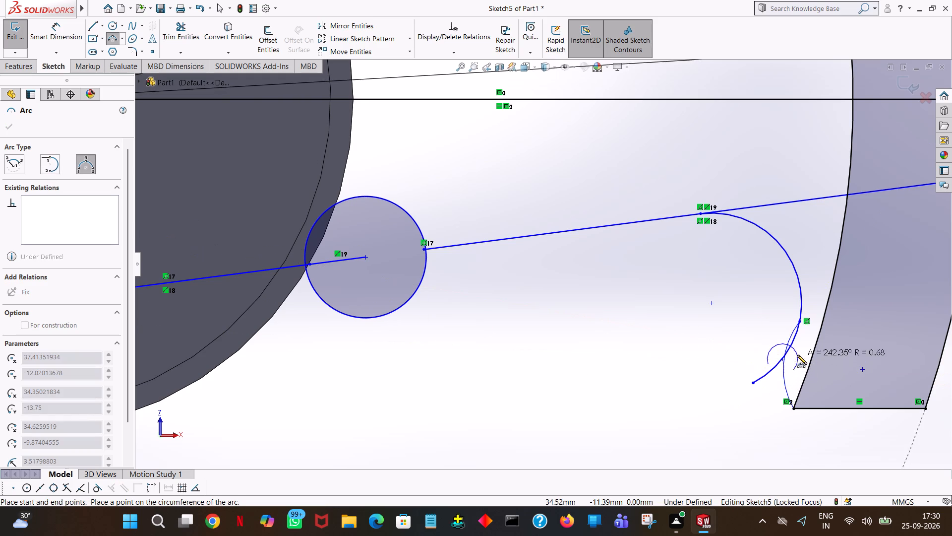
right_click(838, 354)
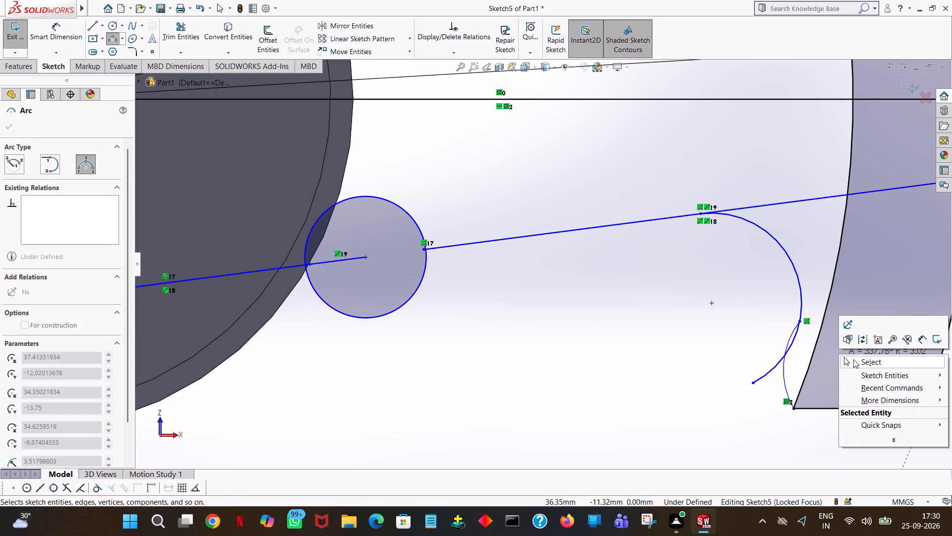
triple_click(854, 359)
Reshape the arc at the wing's lower inner corner to a radius of about 4.66 mm.
click(784, 384)
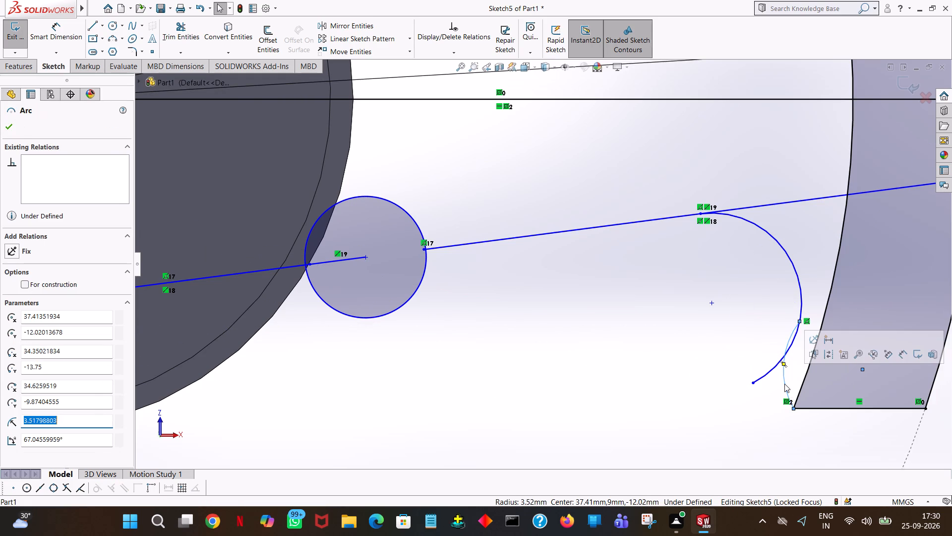
double_click(783, 382)
click(783, 382)
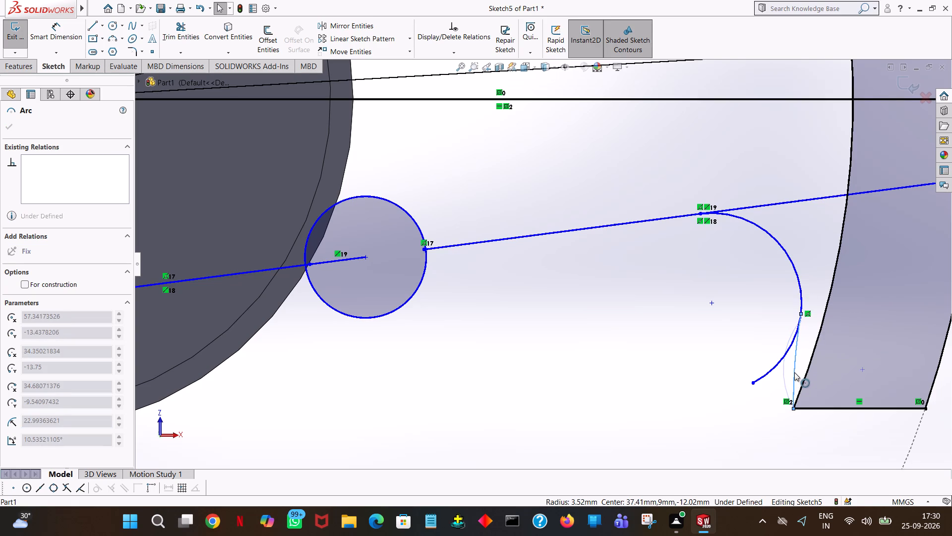
drag(794, 372, 787, 370)
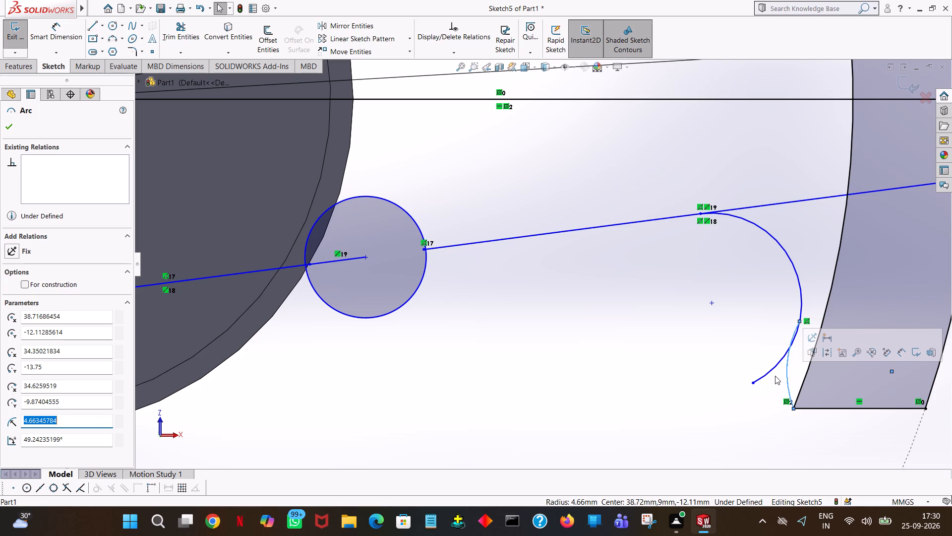
click(775, 376)
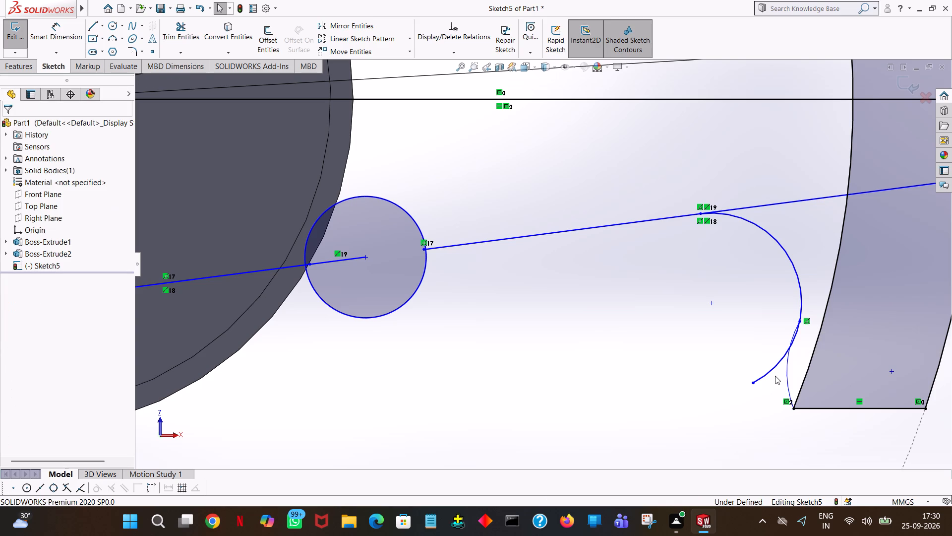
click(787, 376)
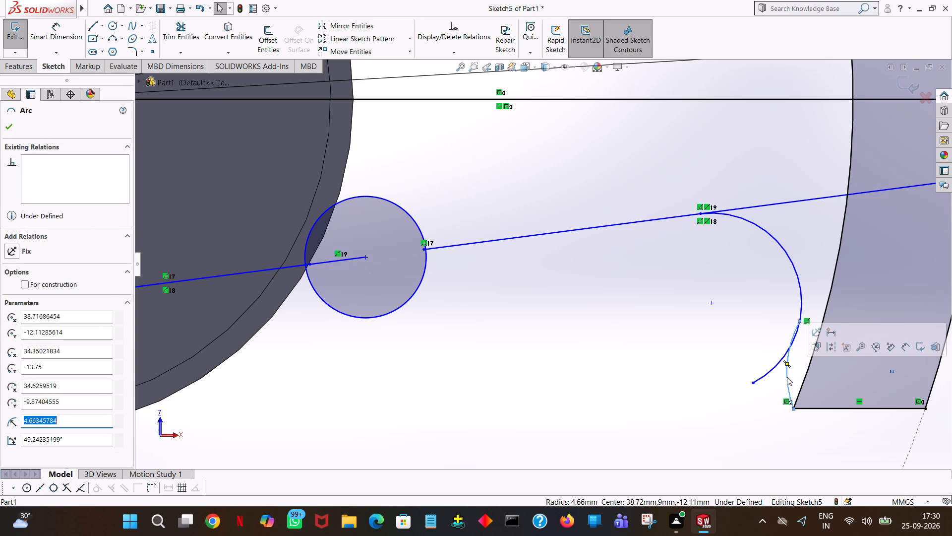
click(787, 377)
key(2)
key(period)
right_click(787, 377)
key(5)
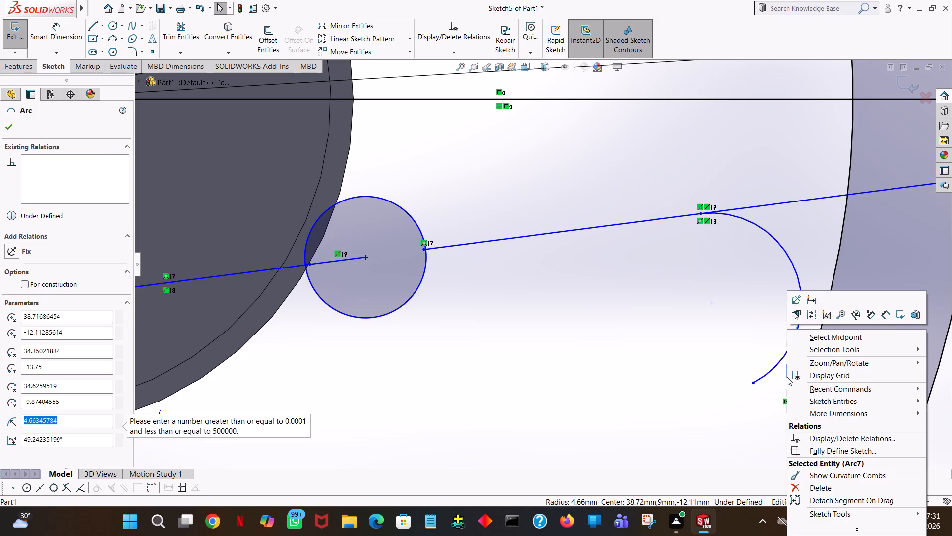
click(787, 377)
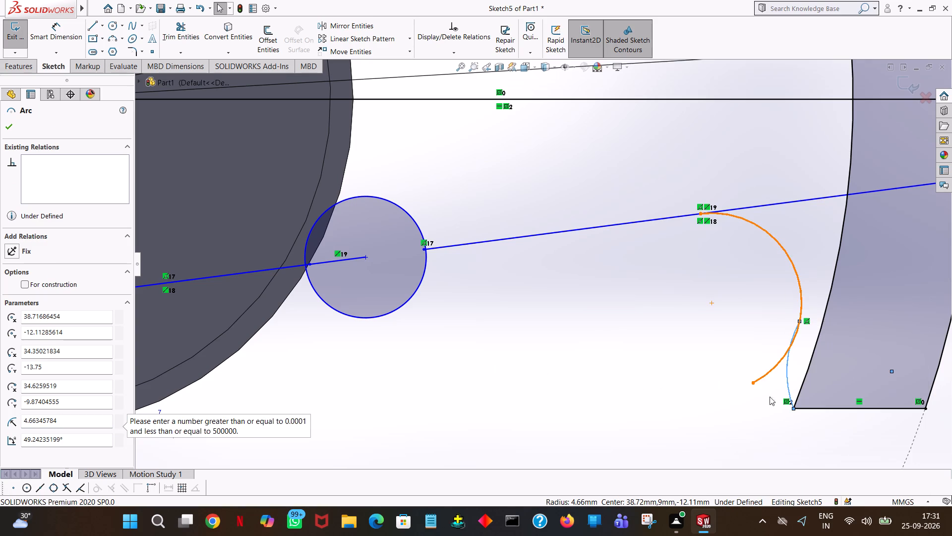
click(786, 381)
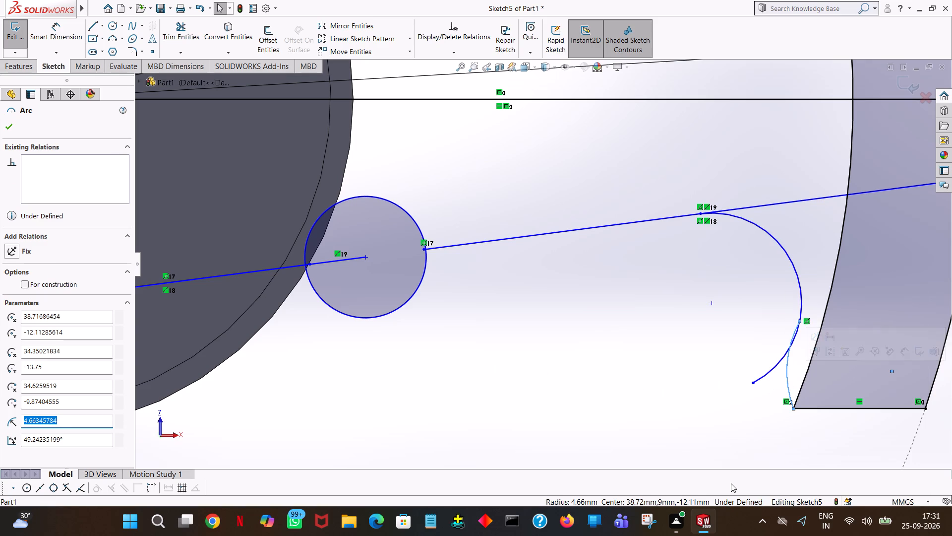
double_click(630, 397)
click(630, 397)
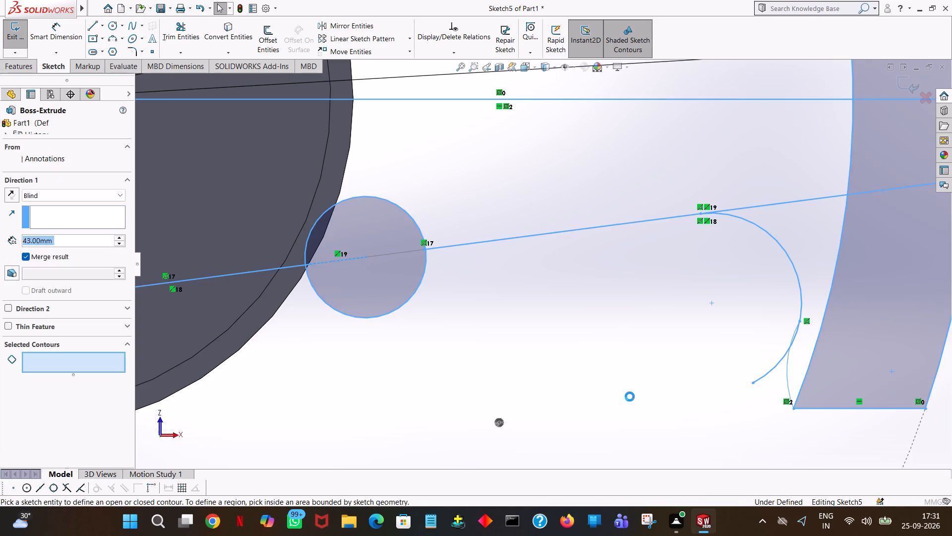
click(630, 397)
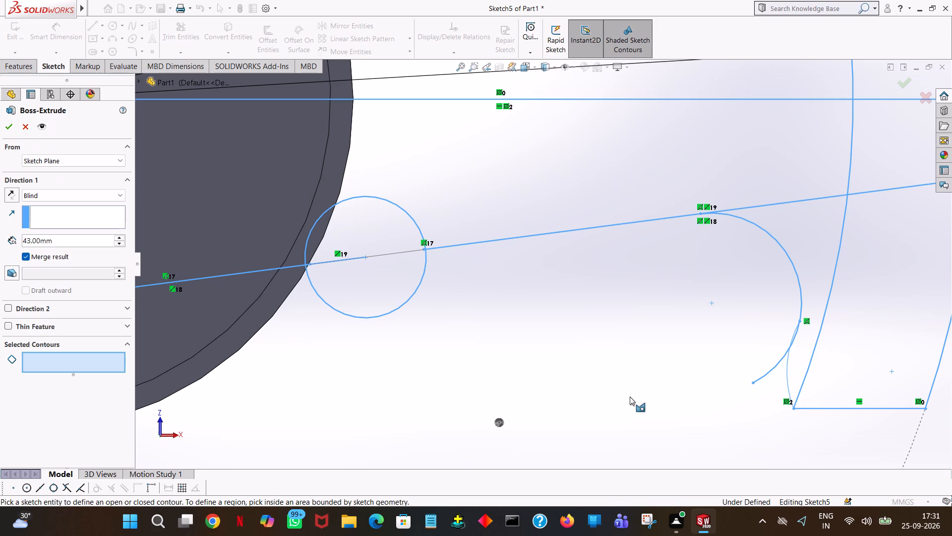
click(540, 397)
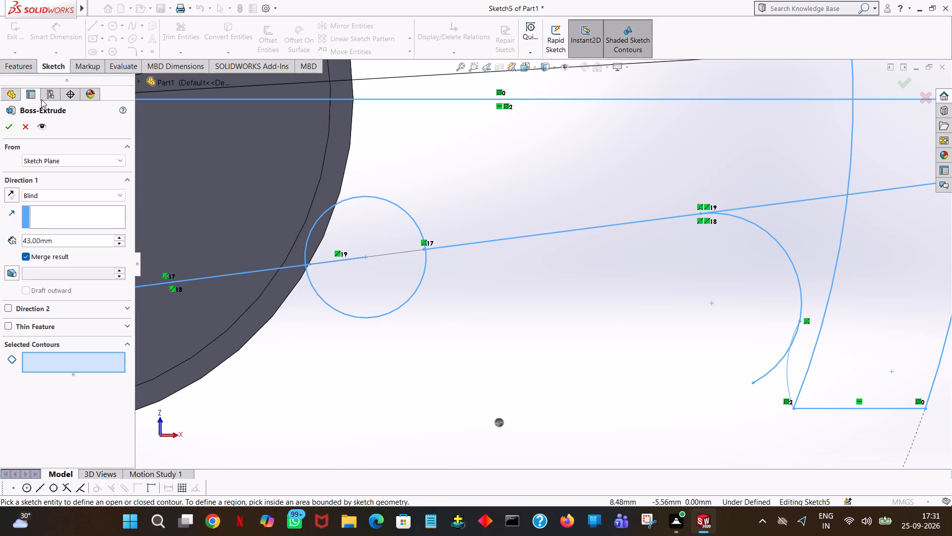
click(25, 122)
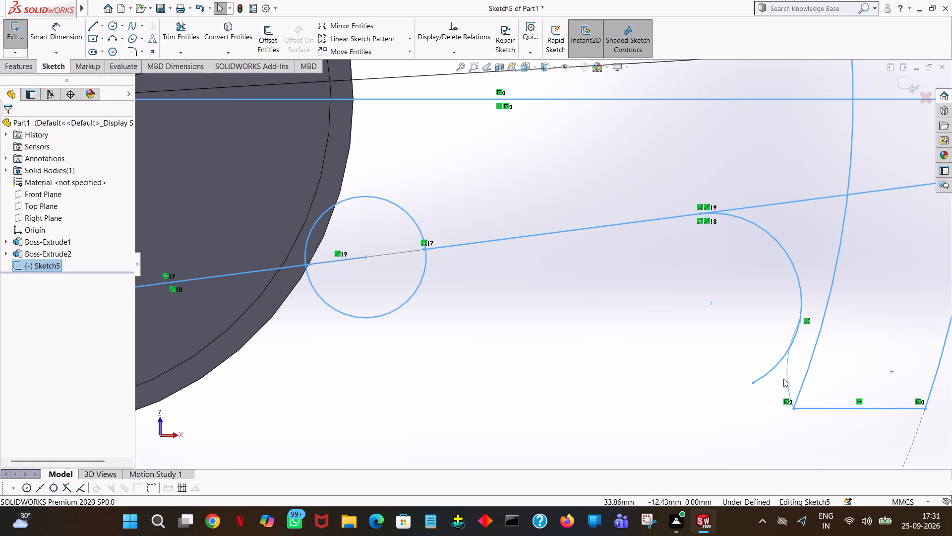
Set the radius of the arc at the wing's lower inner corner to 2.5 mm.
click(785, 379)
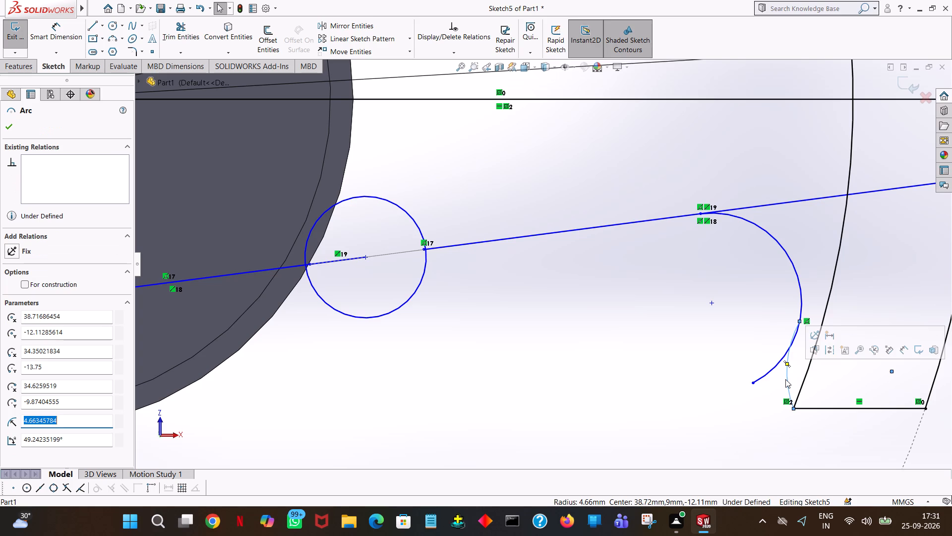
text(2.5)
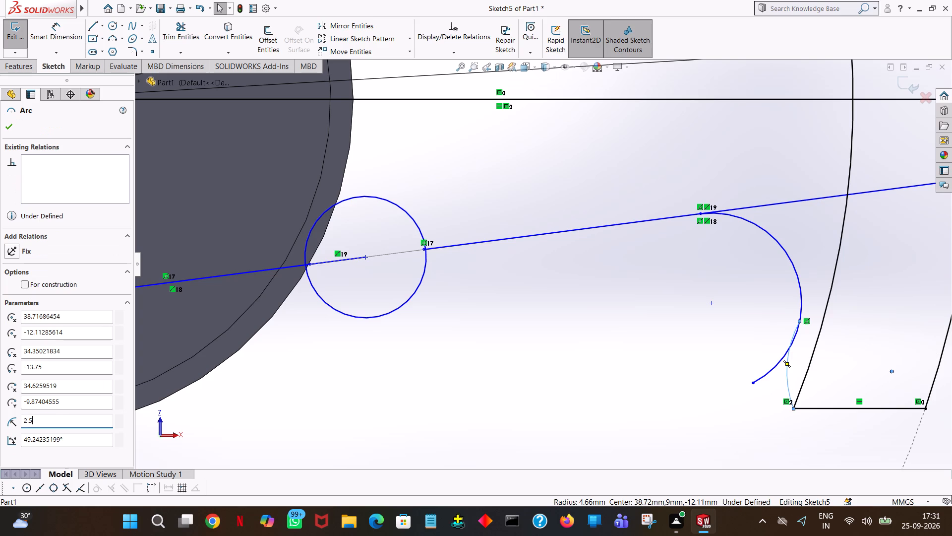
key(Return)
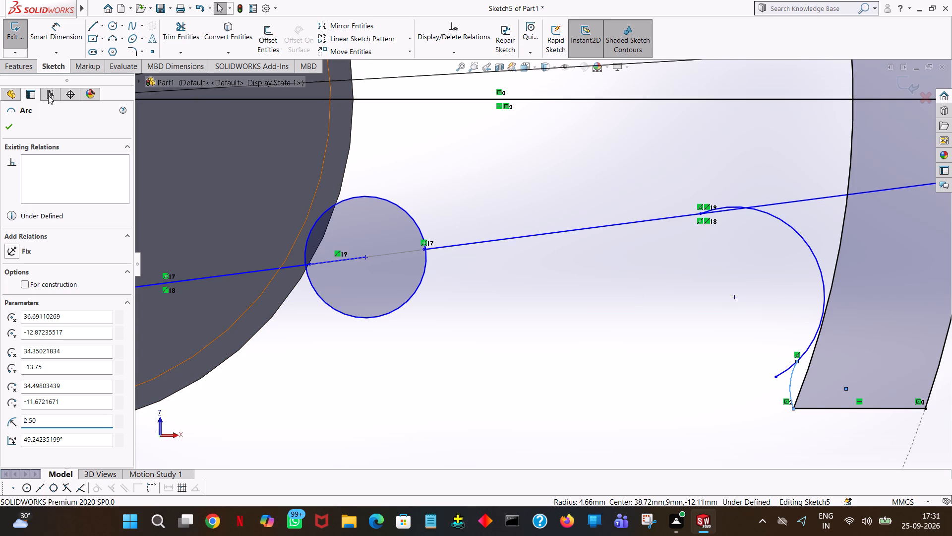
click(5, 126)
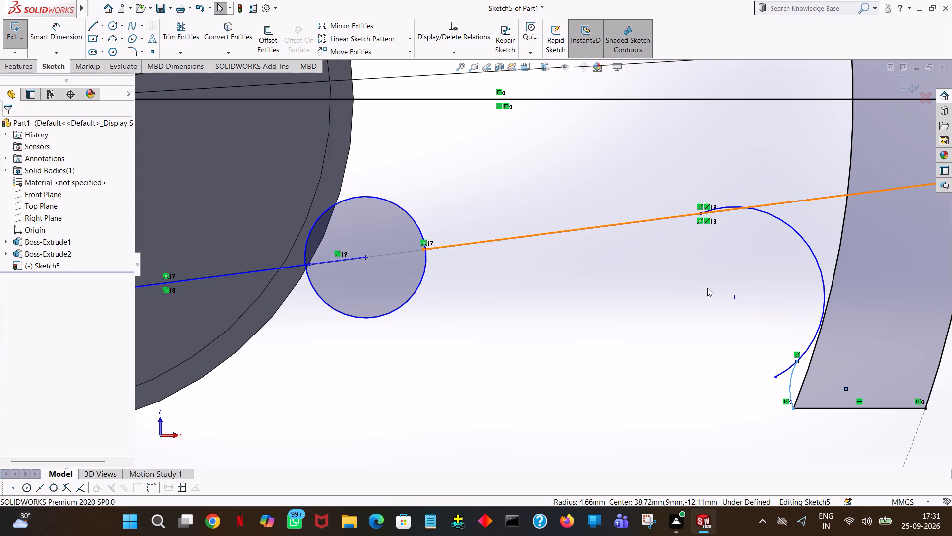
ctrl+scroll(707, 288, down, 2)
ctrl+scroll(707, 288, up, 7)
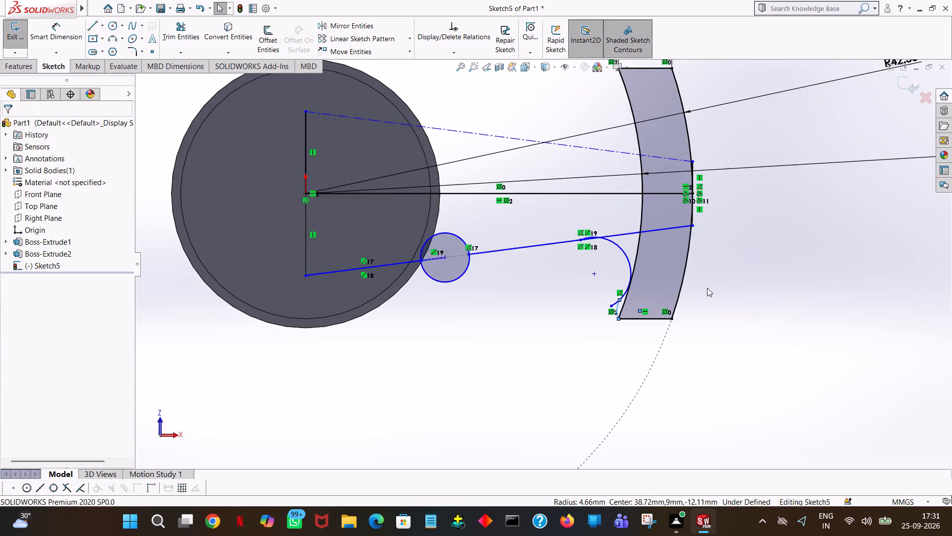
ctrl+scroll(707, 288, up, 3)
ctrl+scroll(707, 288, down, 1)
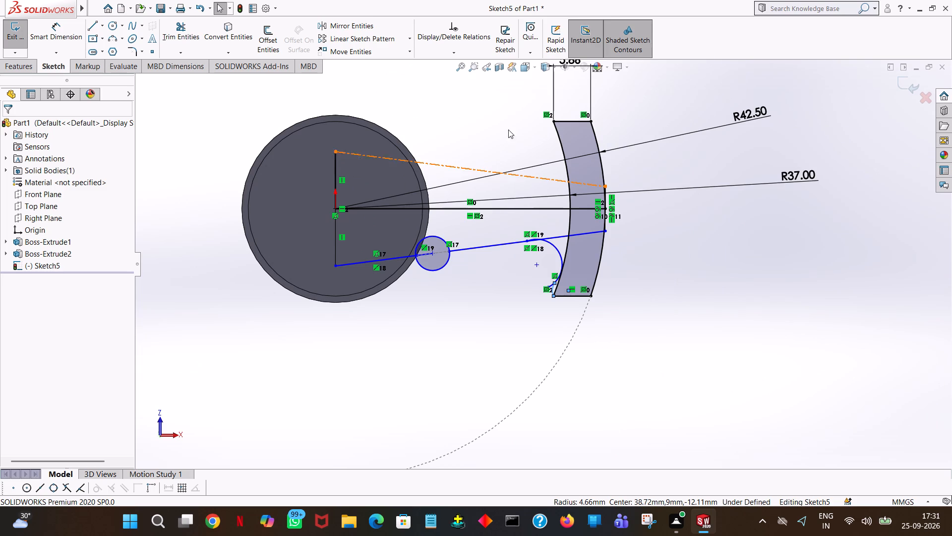
Undo the radius change, the reshaping and the drawing of the arc at the wing's lower inner corner.
click(195, 5)
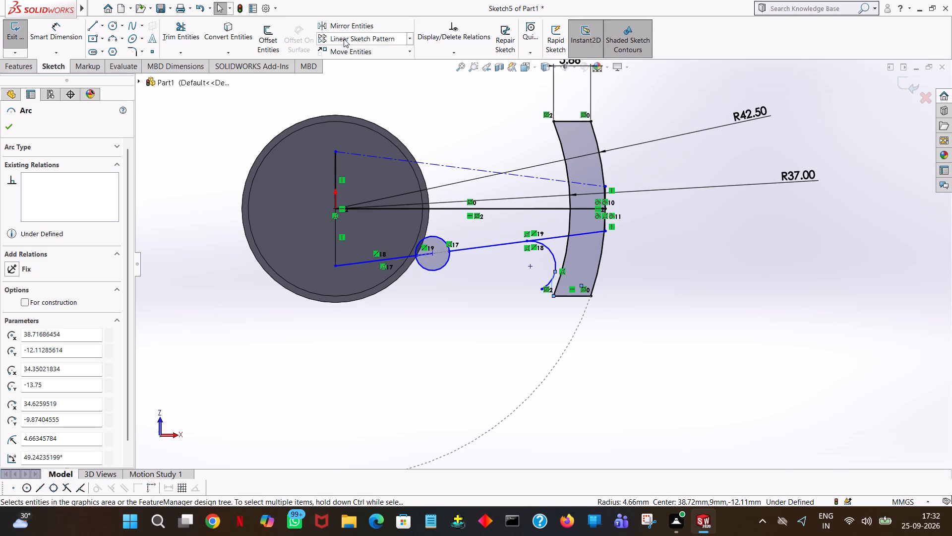
click(203, 7)
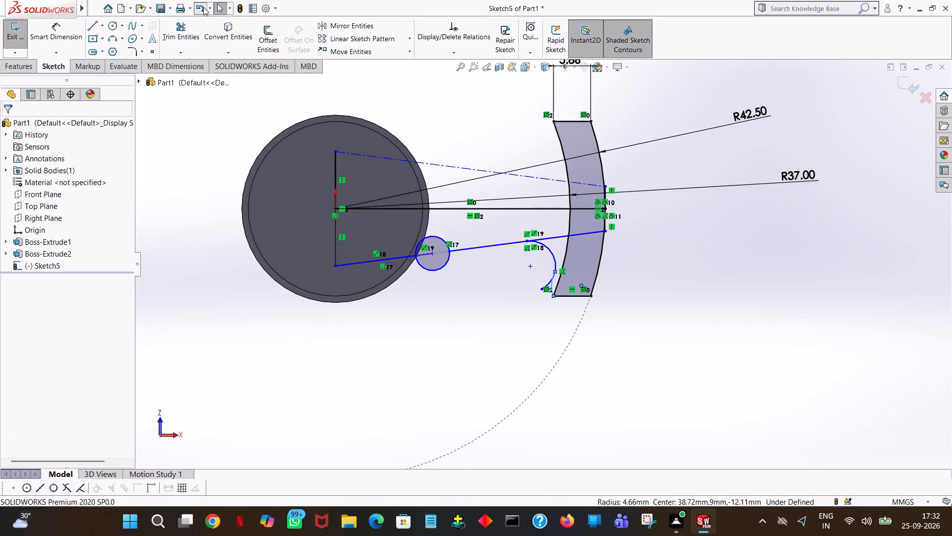
click(203, 7)
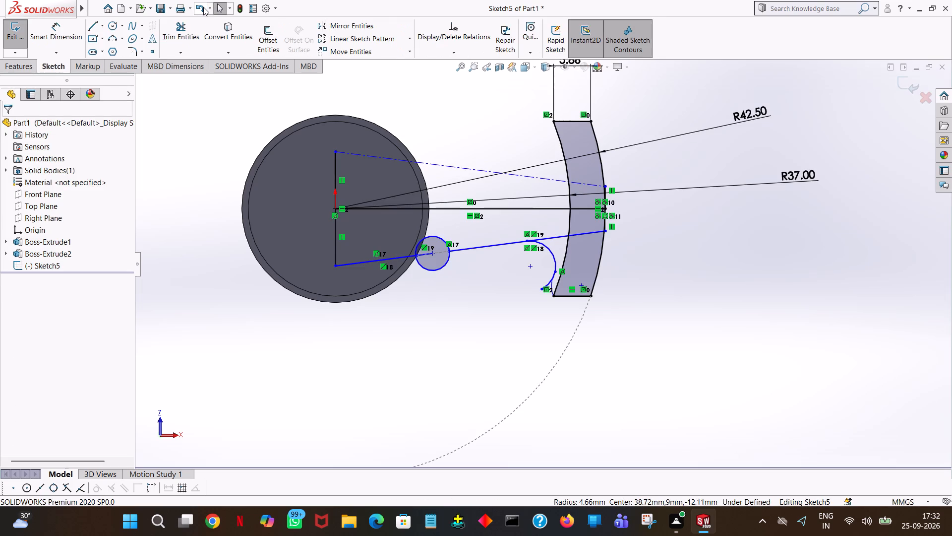
click(203, 7)
click(203, 7)
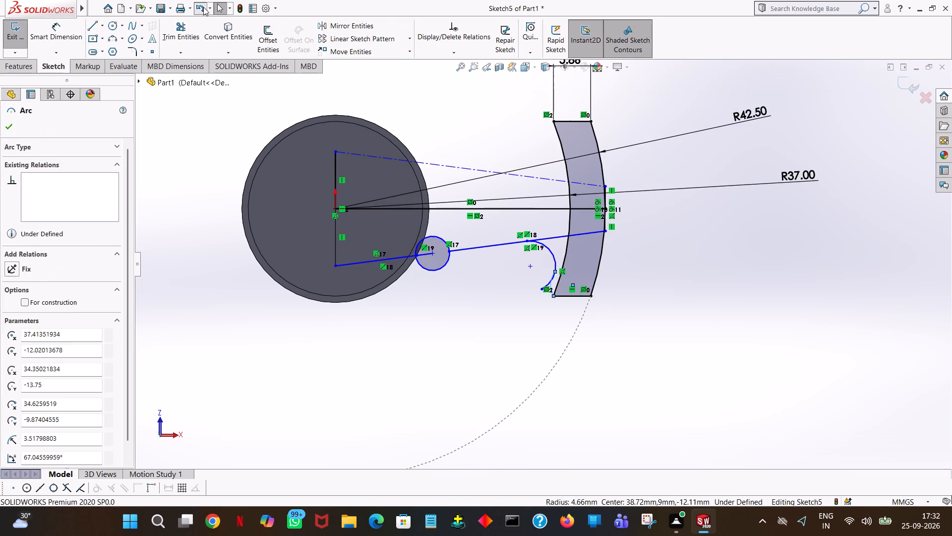
click(203, 7)
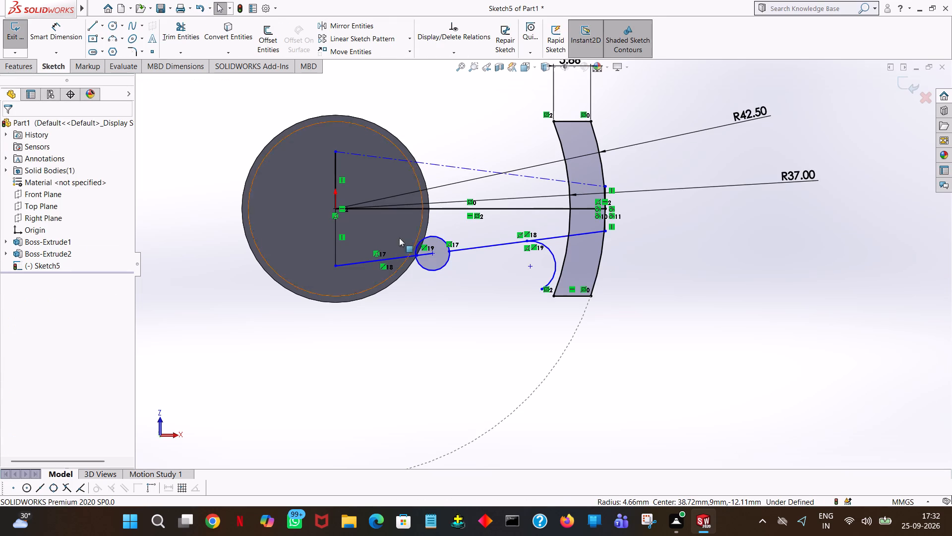
Dimension the radius of the arc beside the wing's inner edge as 4 mm.
click(67, 38)
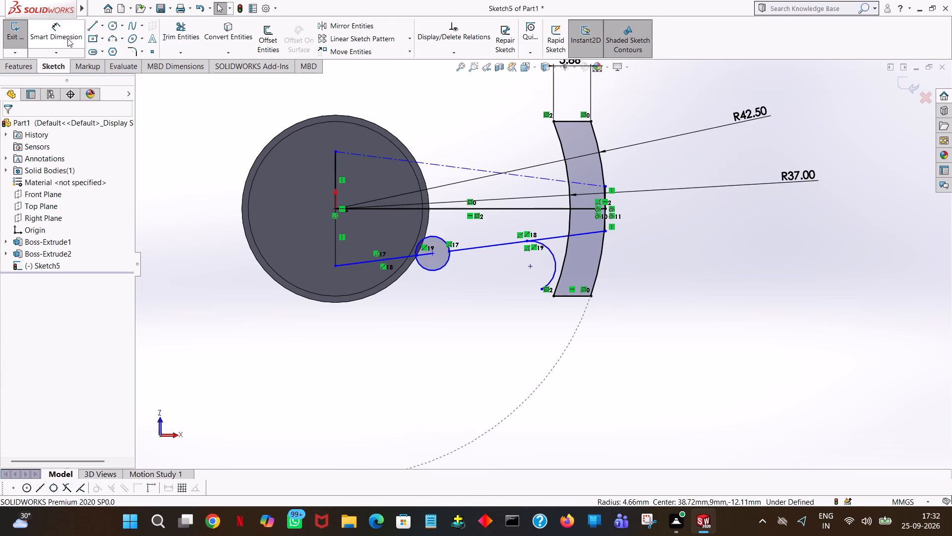
click(552, 260)
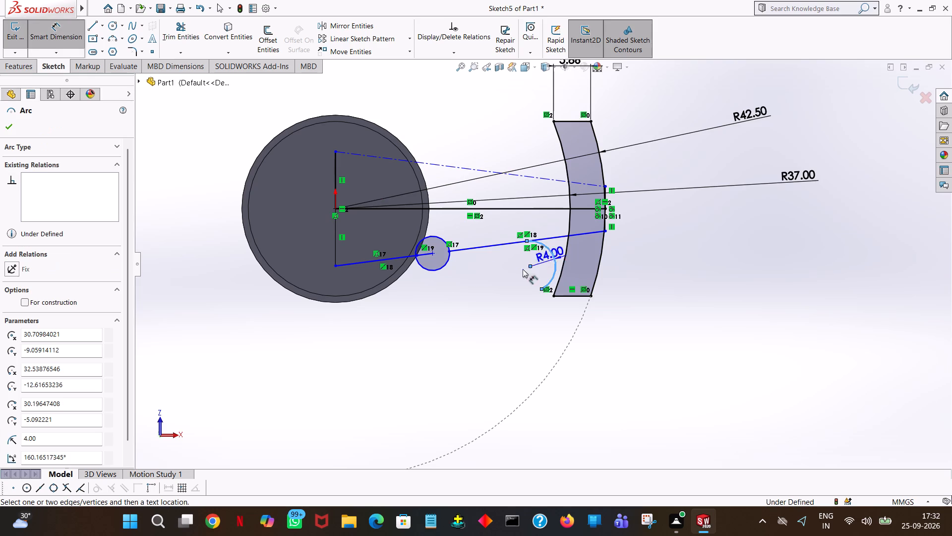
click(339, 323)
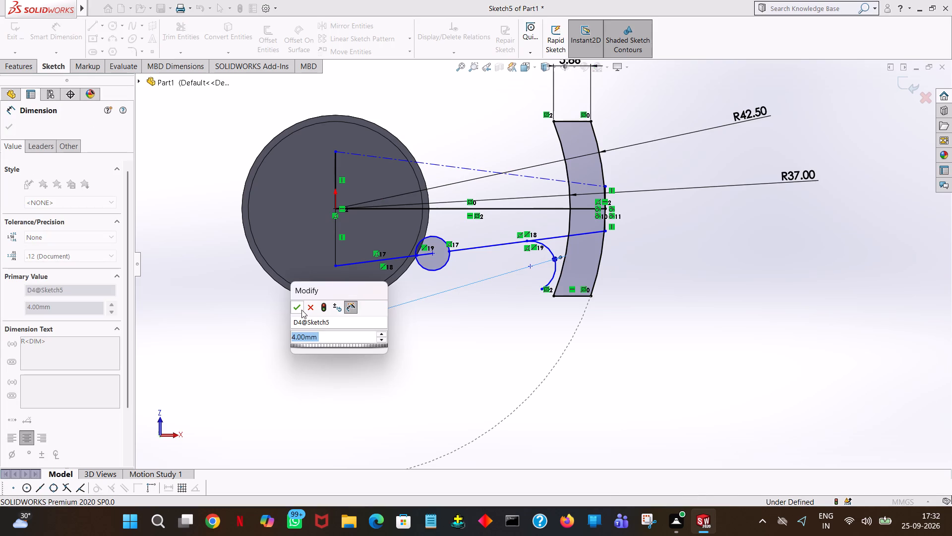
click(301, 310)
click(496, 347)
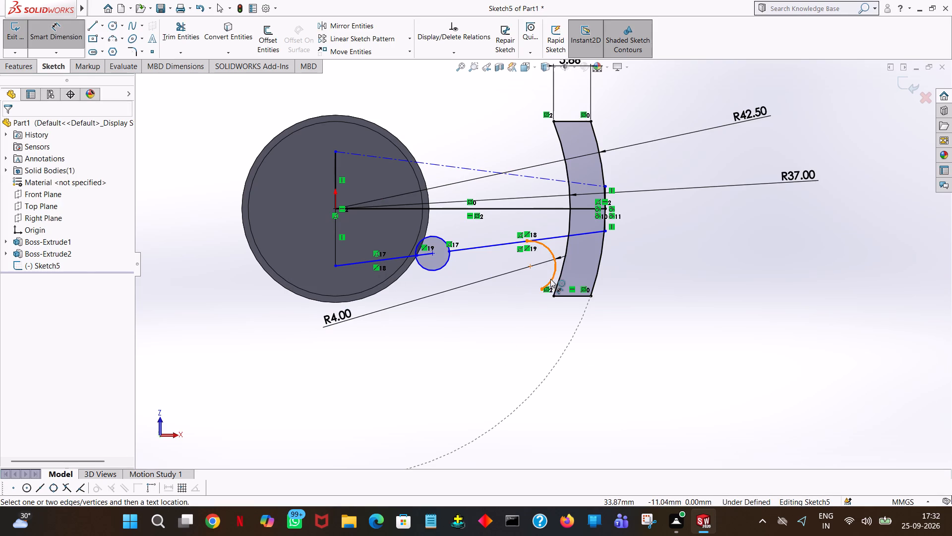
Dimension the horizontal distance from the origin to the centre of the 4 mm radius arc.
click(550, 279)
click(335, 209)
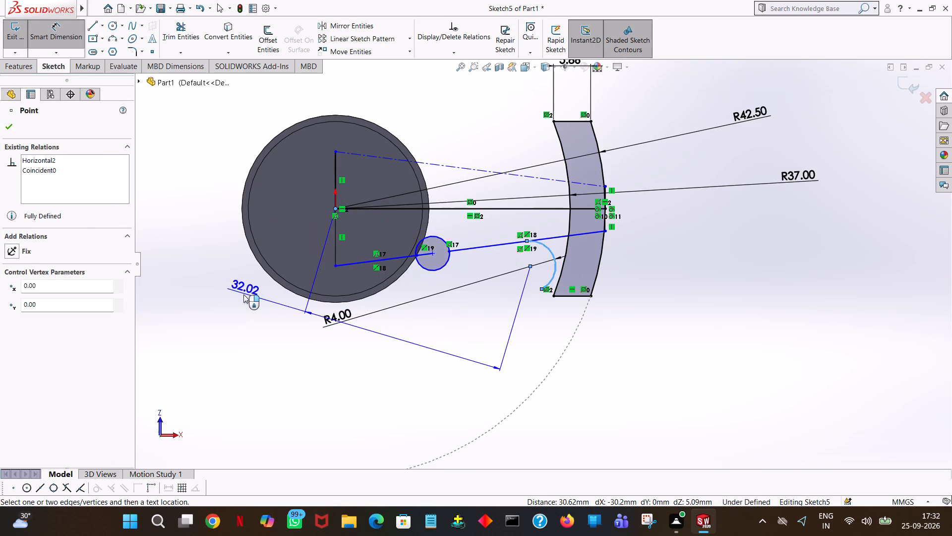
click(494, 388)
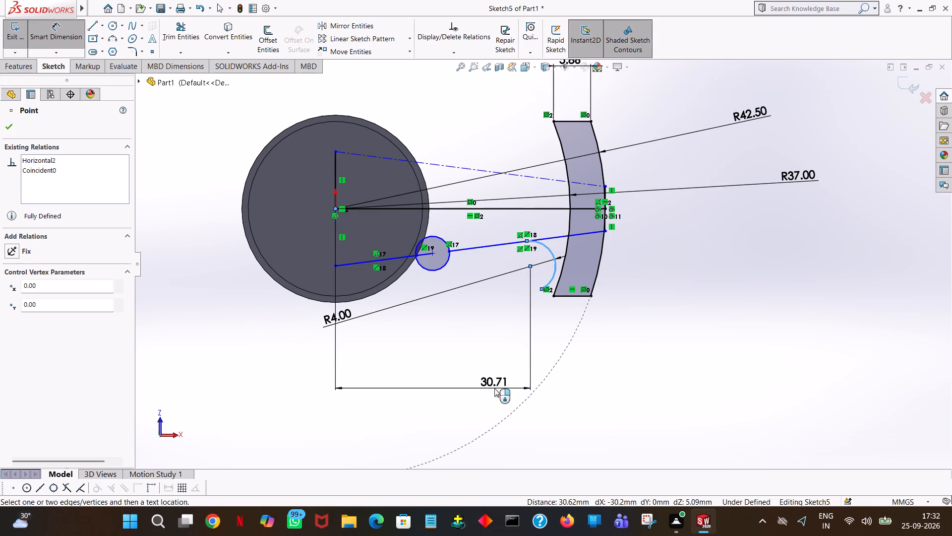
click(446, 369)
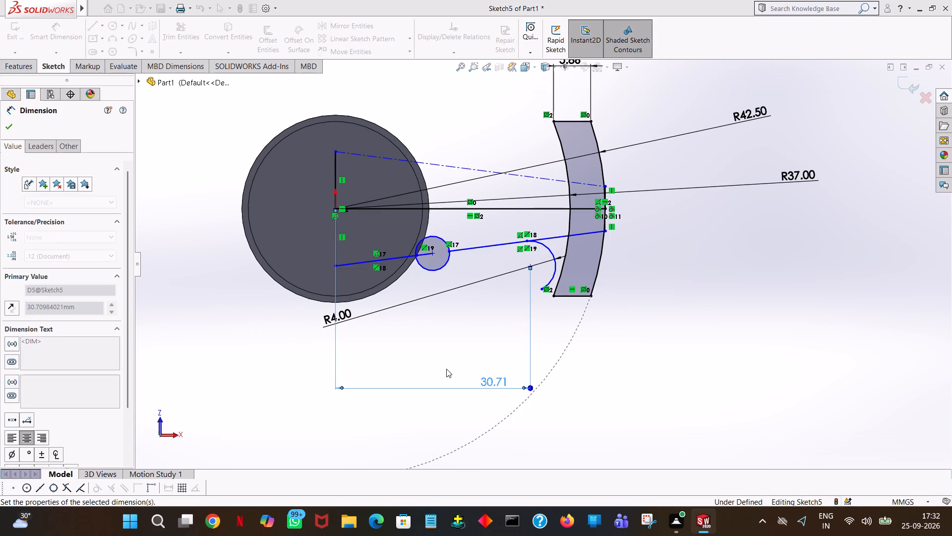
click(443, 352)
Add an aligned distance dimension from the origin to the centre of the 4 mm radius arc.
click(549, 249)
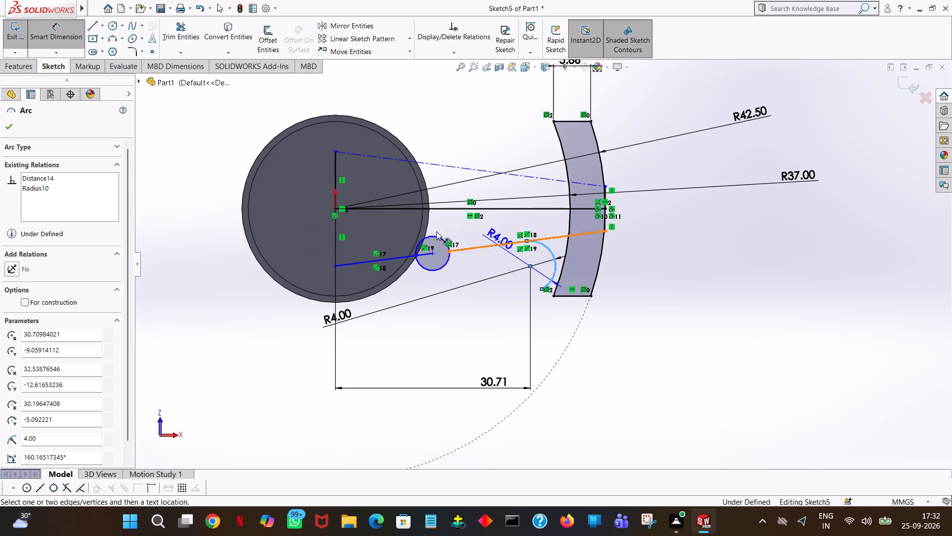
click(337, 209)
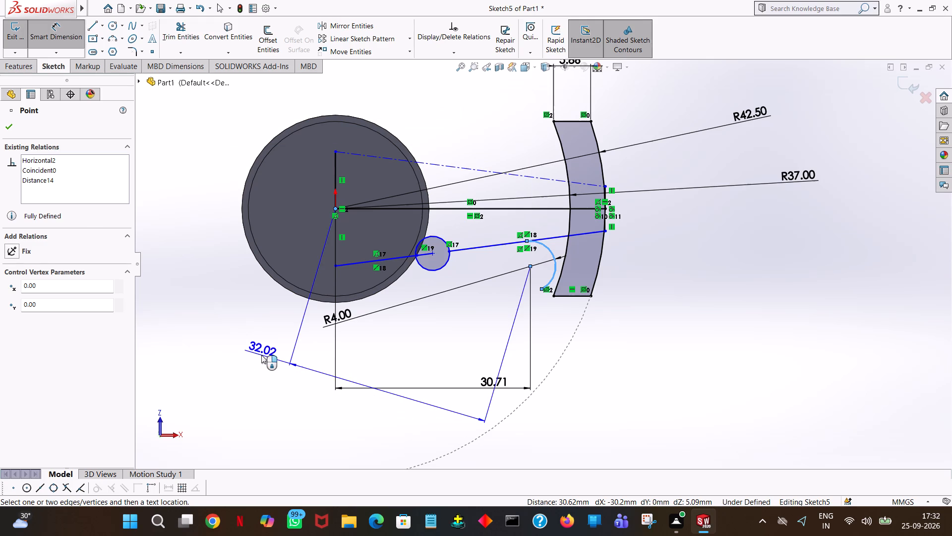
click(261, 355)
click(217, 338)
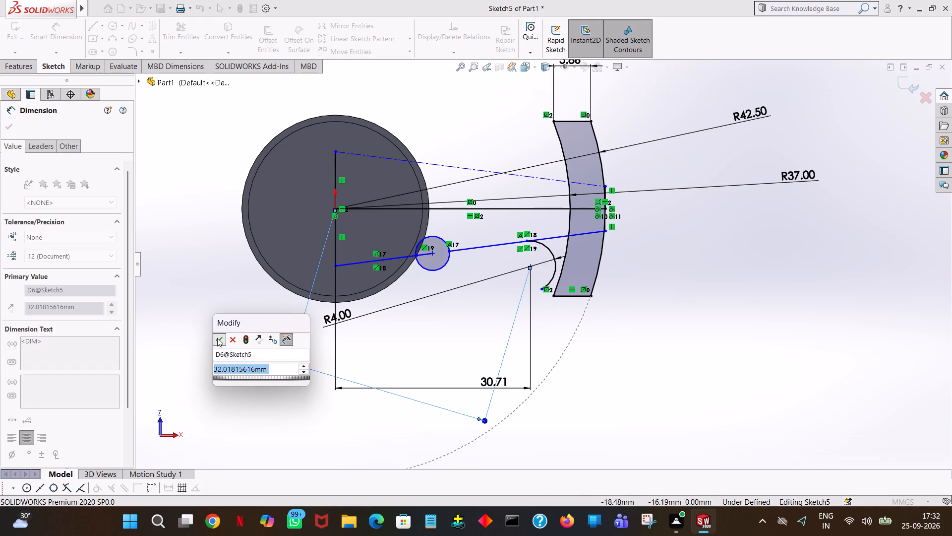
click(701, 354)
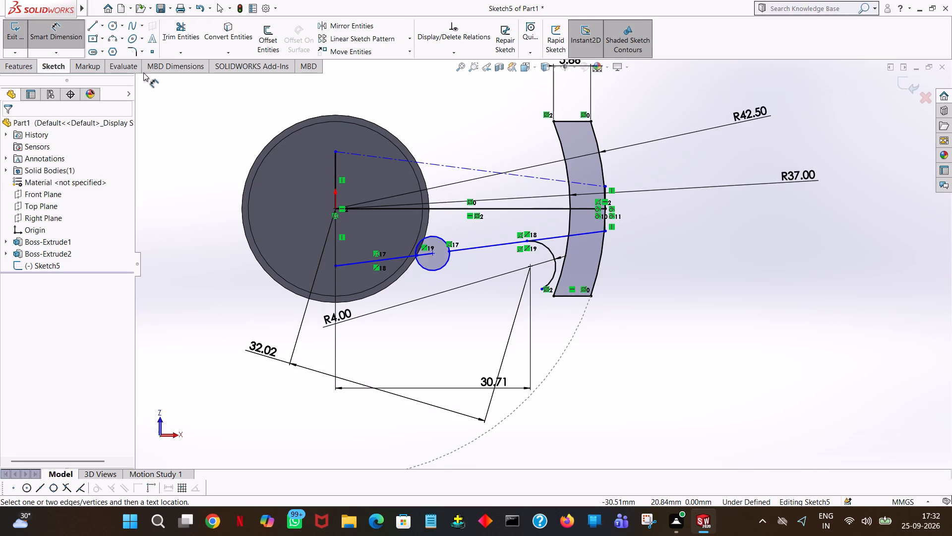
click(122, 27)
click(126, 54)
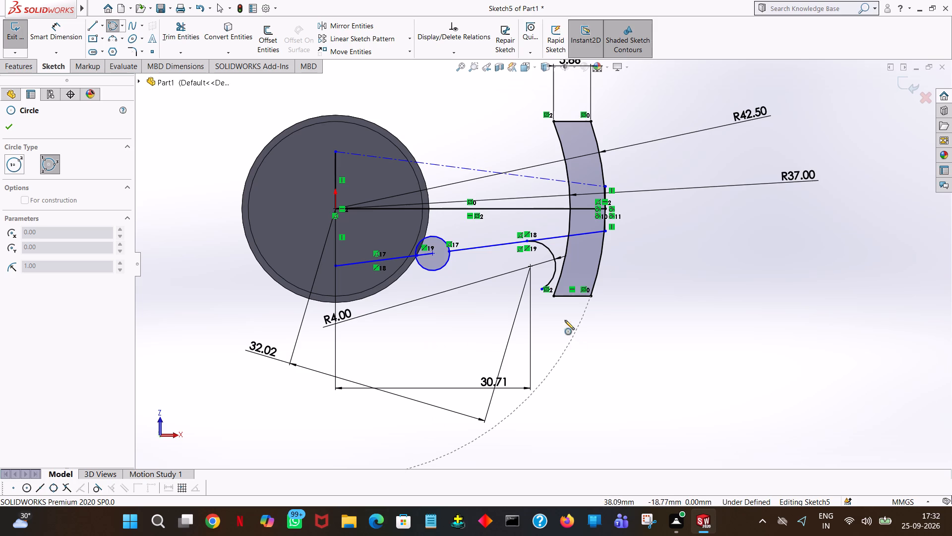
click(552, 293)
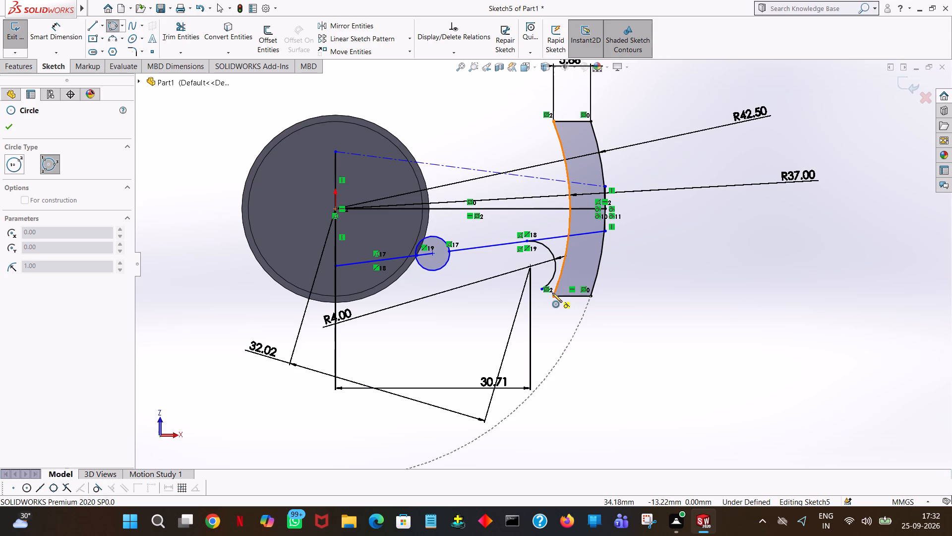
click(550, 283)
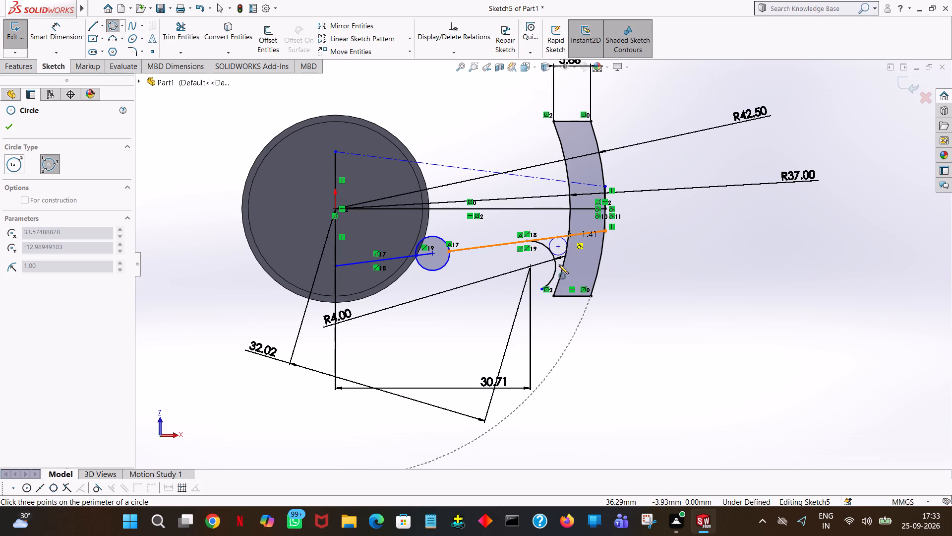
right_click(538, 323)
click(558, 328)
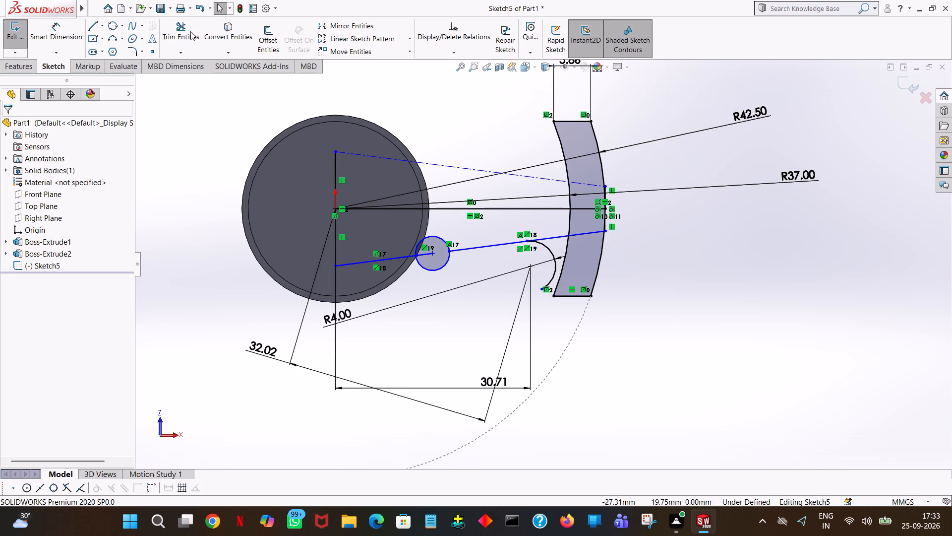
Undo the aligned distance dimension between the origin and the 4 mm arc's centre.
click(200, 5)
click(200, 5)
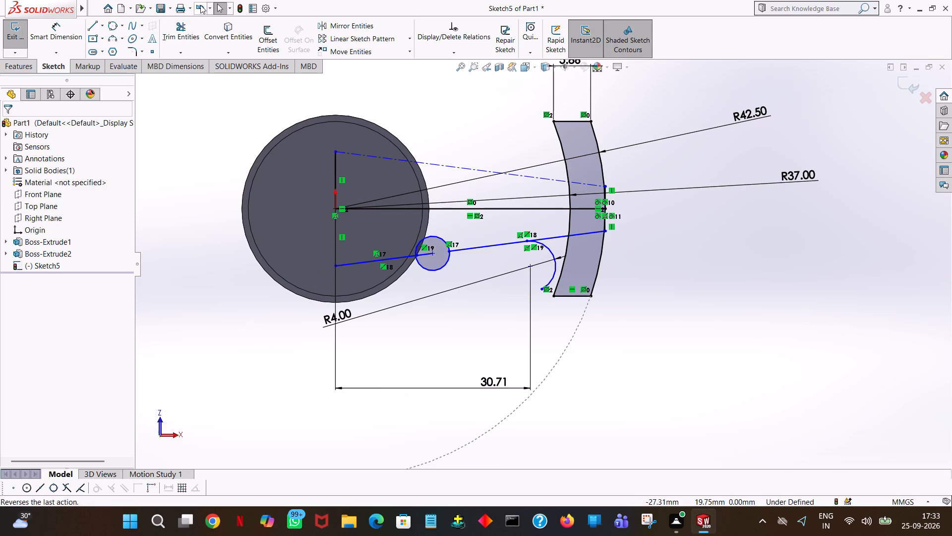
Undo the arc centre's horizontal dimension, the 4 mm radius dimension and the preceding edits around the wing's lower inner corner.
click(200, 5)
click(200, 5)
click(200, 5)
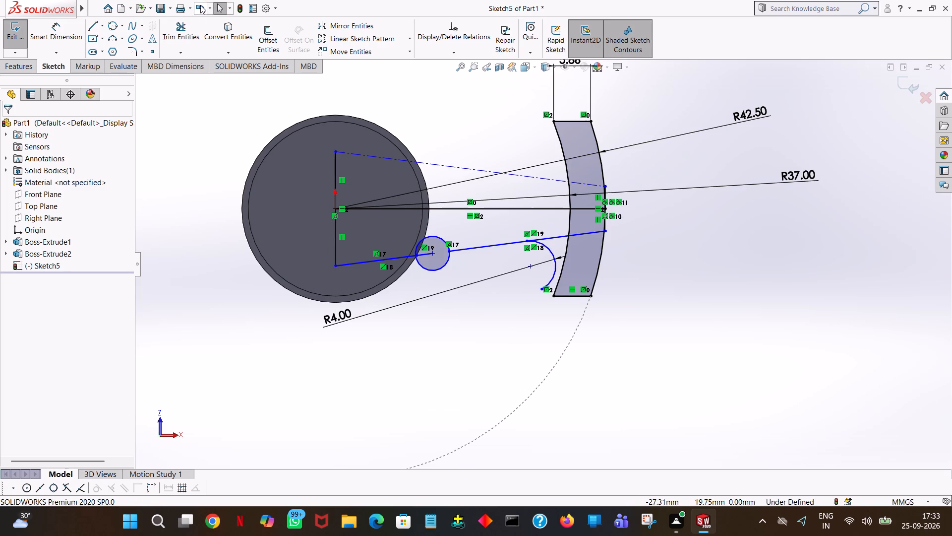
click(200, 5)
click(200, 5)
click(200, 5)
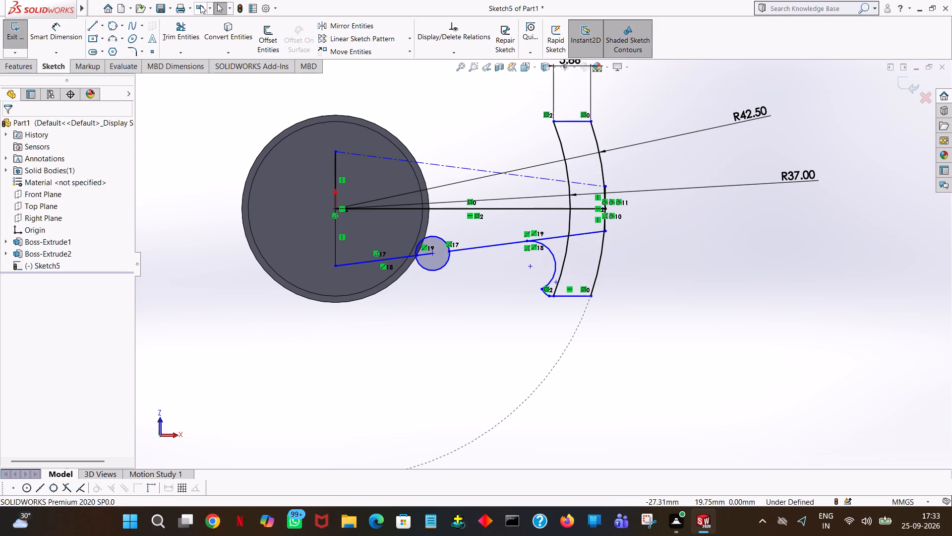
click(200, 5)
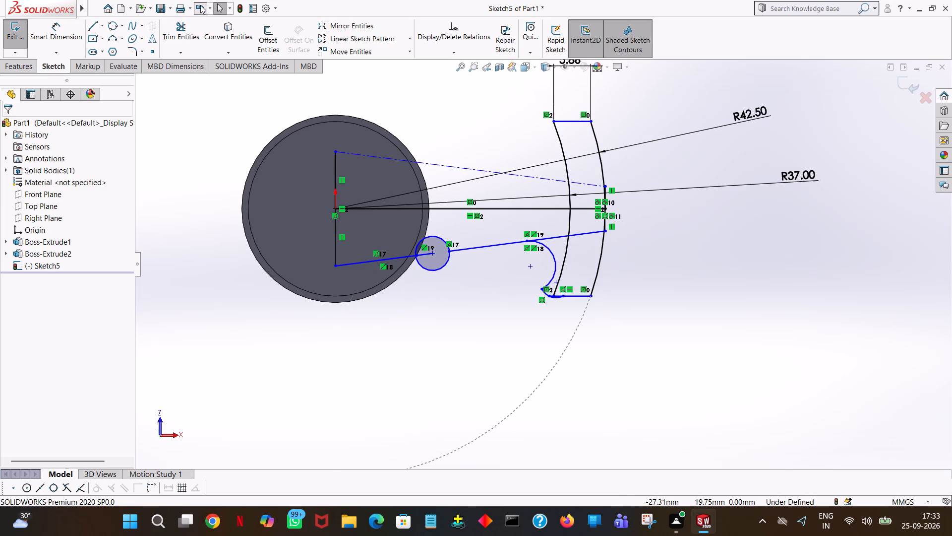
click(200, 5)
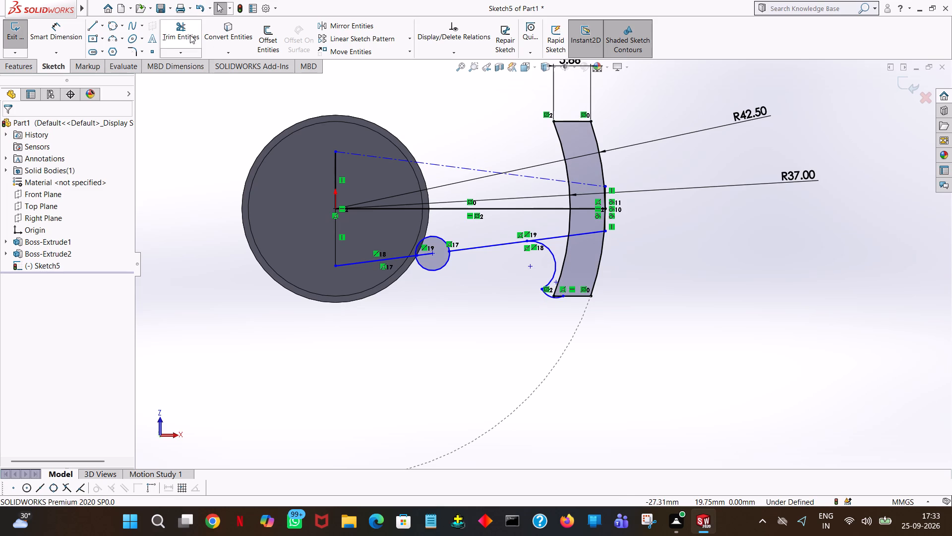
Trim away the large arc beside the wing's inner edge and the small arc at the wing's lower corner.
click(190, 35)
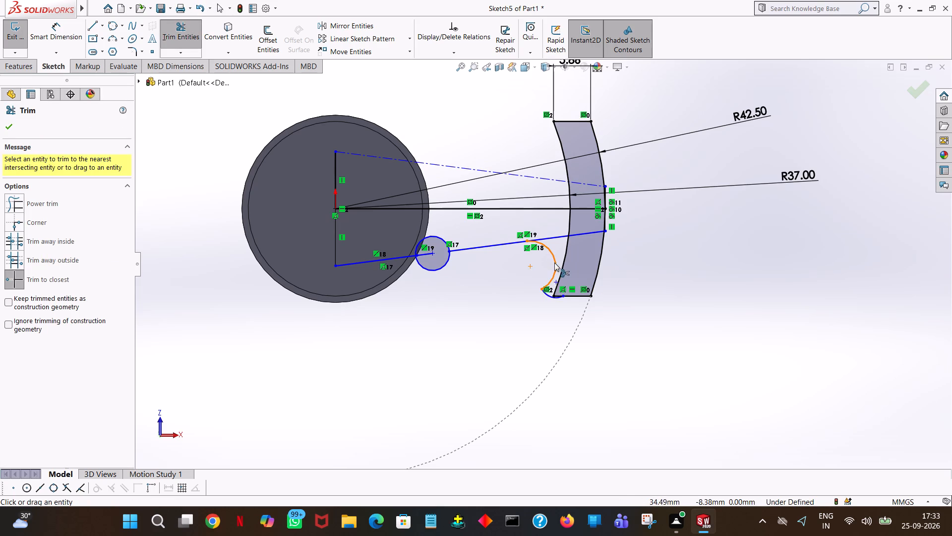
click(554, 262)
click(547, 295)
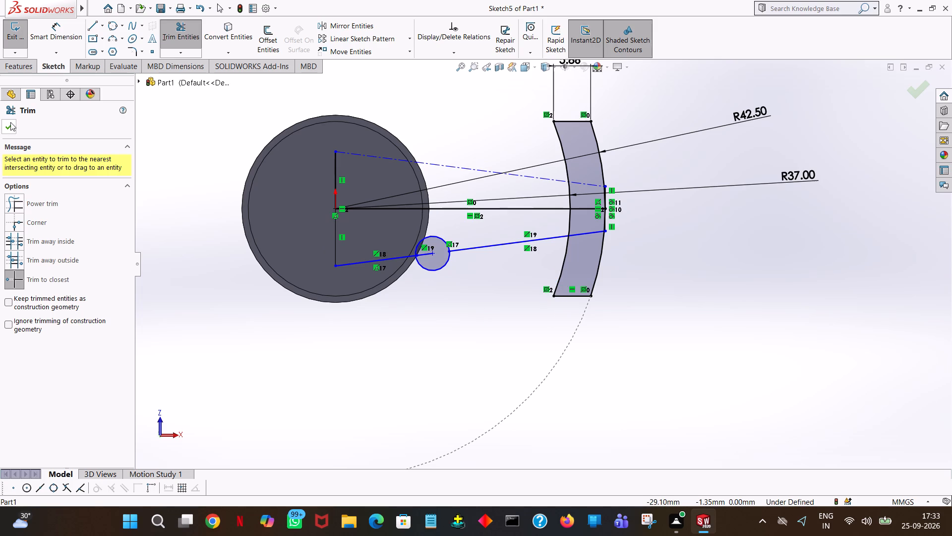
click(16, 122)
Sketch a circle of radius 4 mm below the slanted web line, between the small circle and the wing.
click(119, 28)
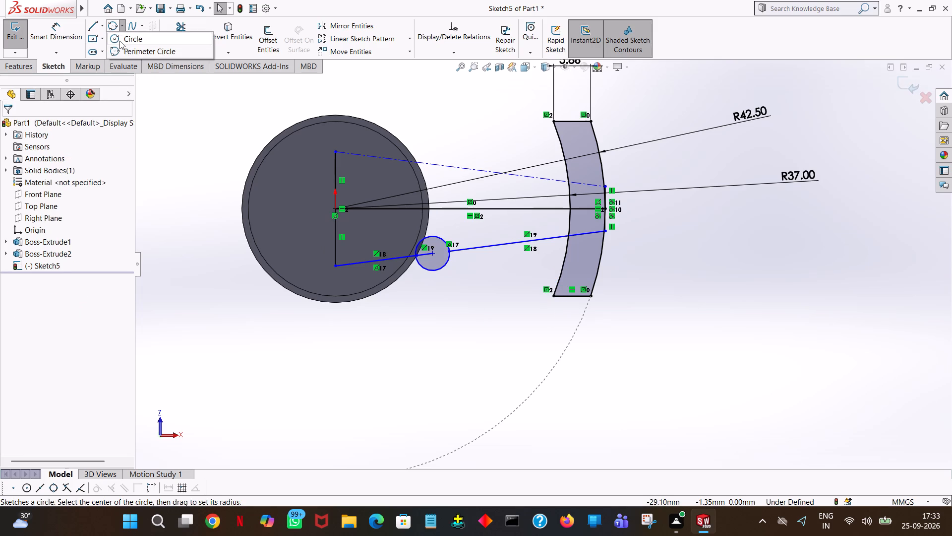
click(119, 41)
click(494, 296)
click(510, 294)
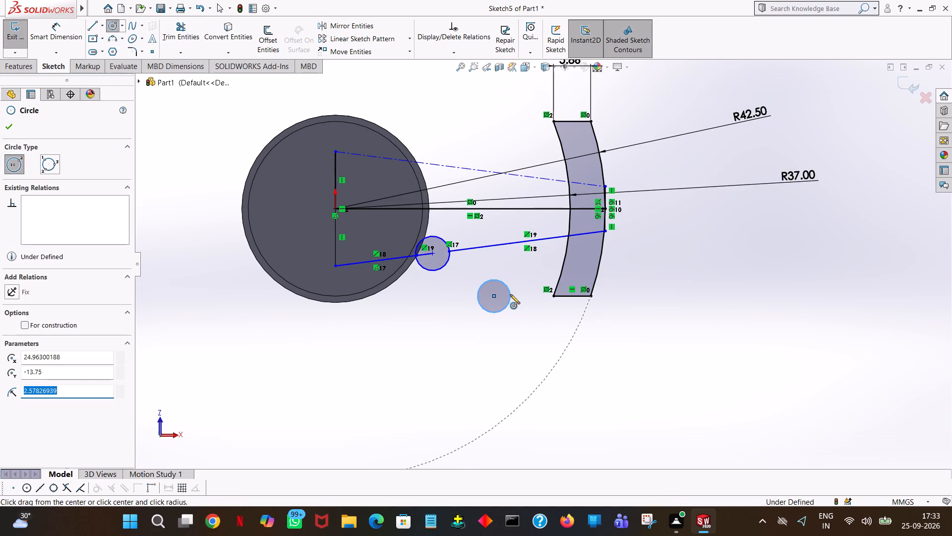
key(4)
key(Return)
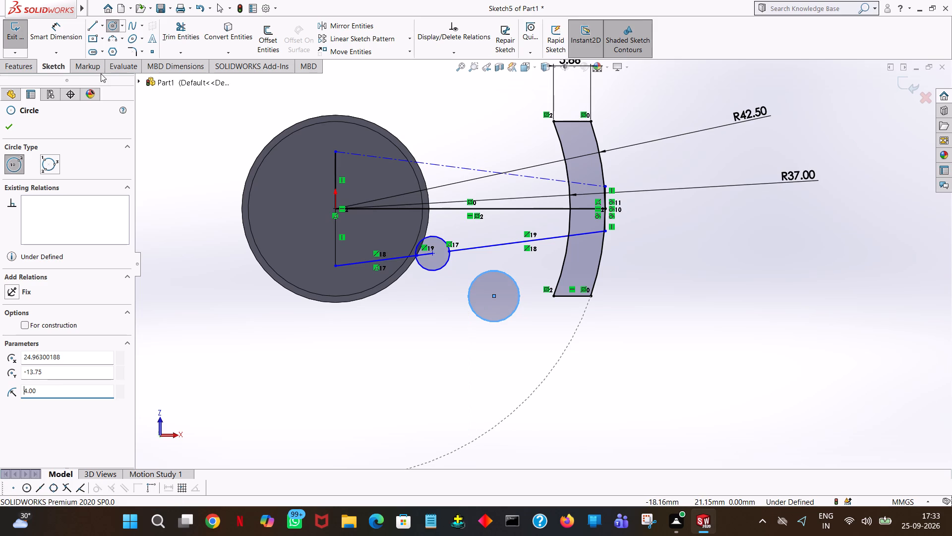
click(12, 125)
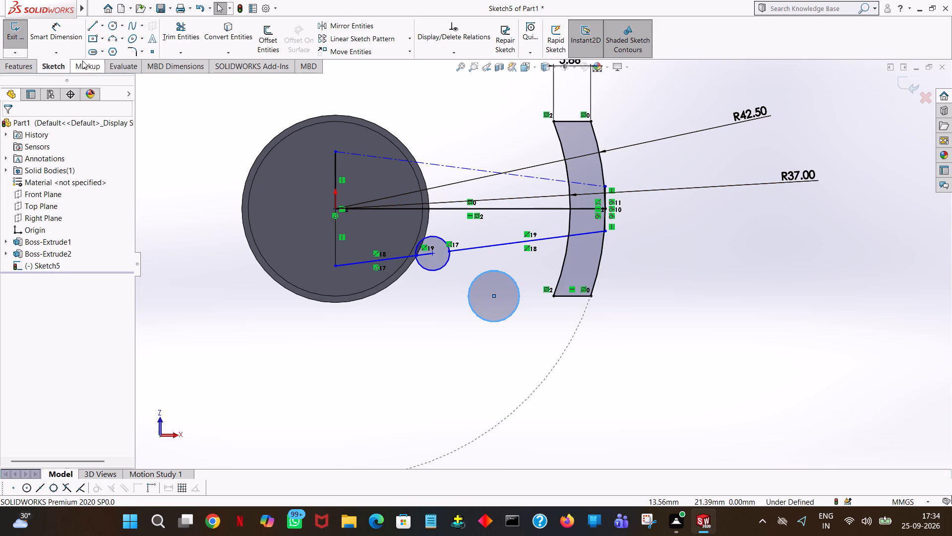
click(506, 274)
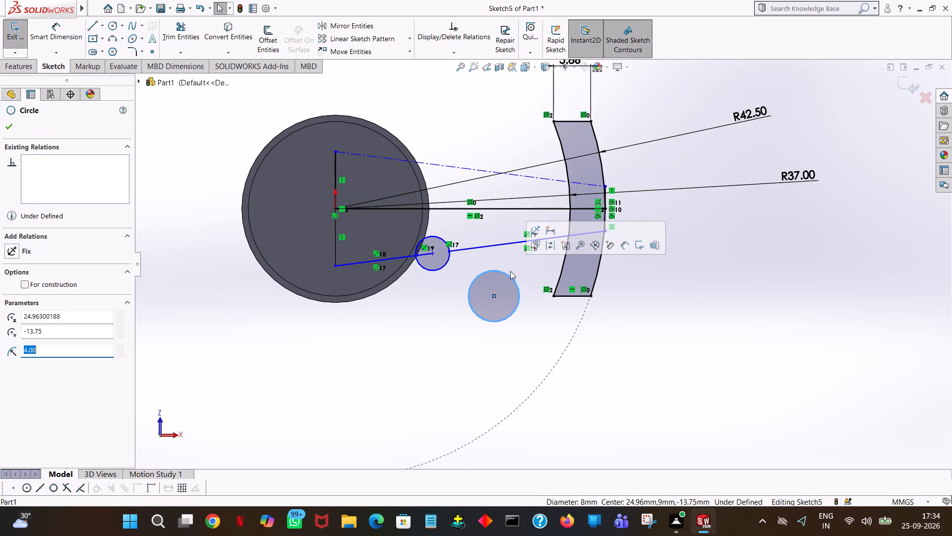
click(7, 127)
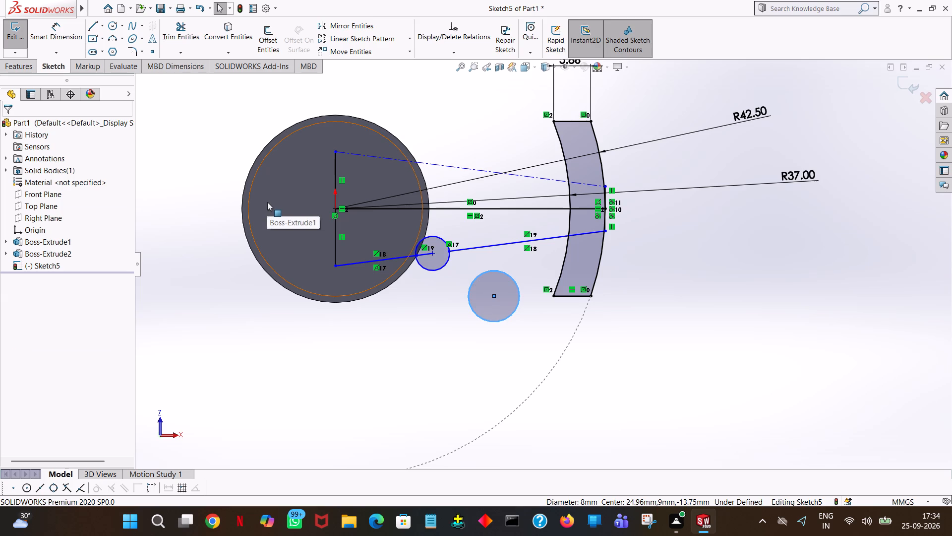
Add an Equal Curve Length relation between the new circle and the slanted web line above it.
click(525, 276)
ctrl+click(505, 272)
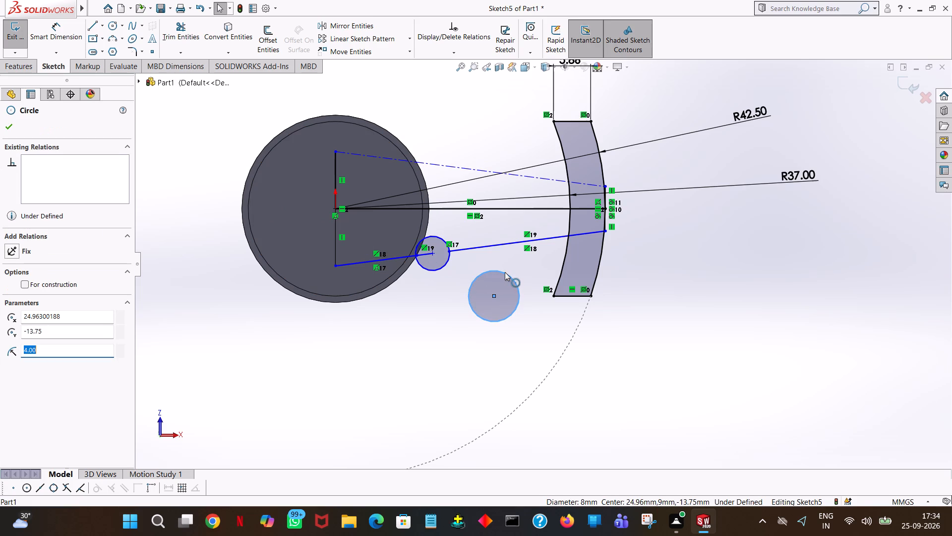
ctrl+click(535, 240)
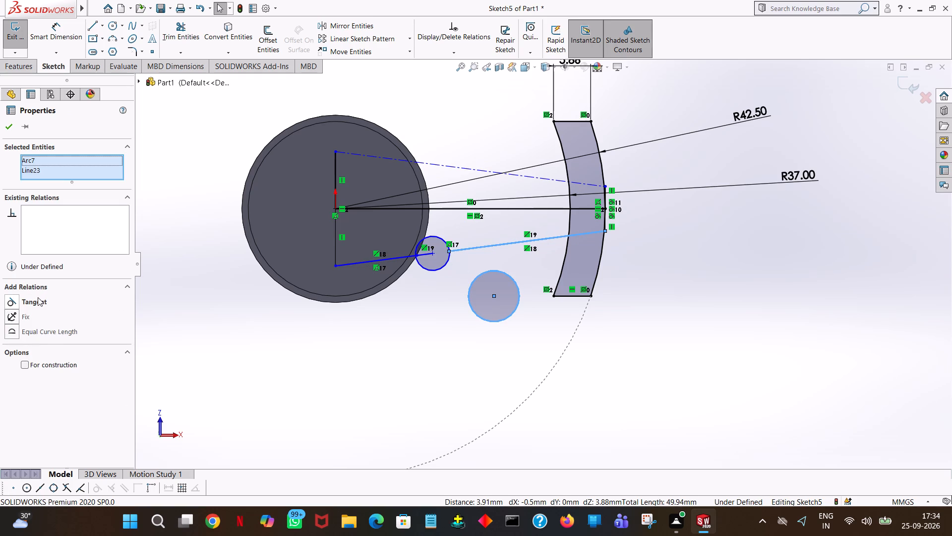
click(44, 333)
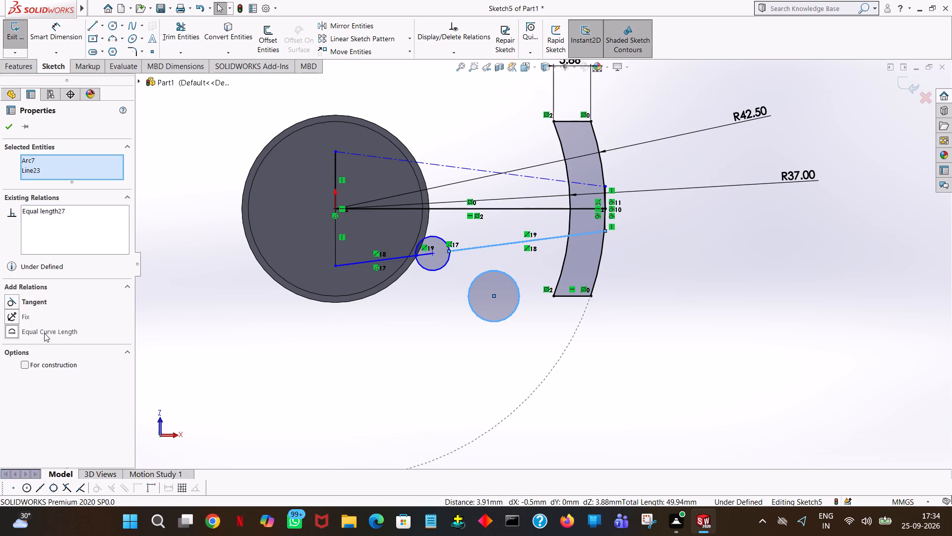
click(44, 333)
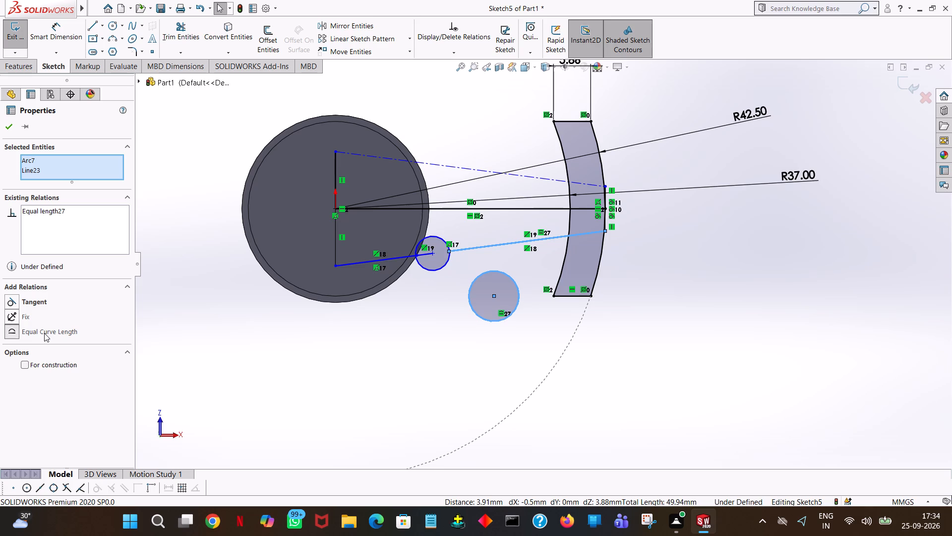
click(10, 132)
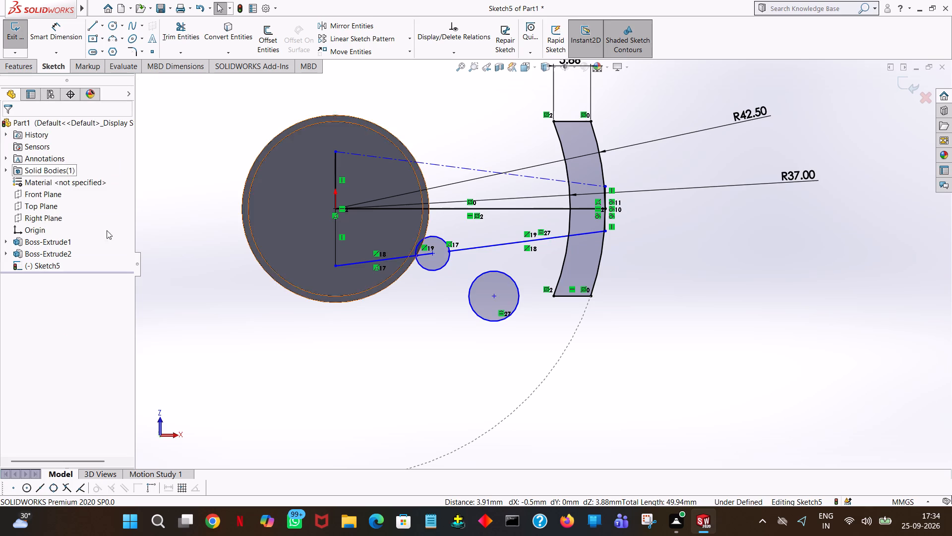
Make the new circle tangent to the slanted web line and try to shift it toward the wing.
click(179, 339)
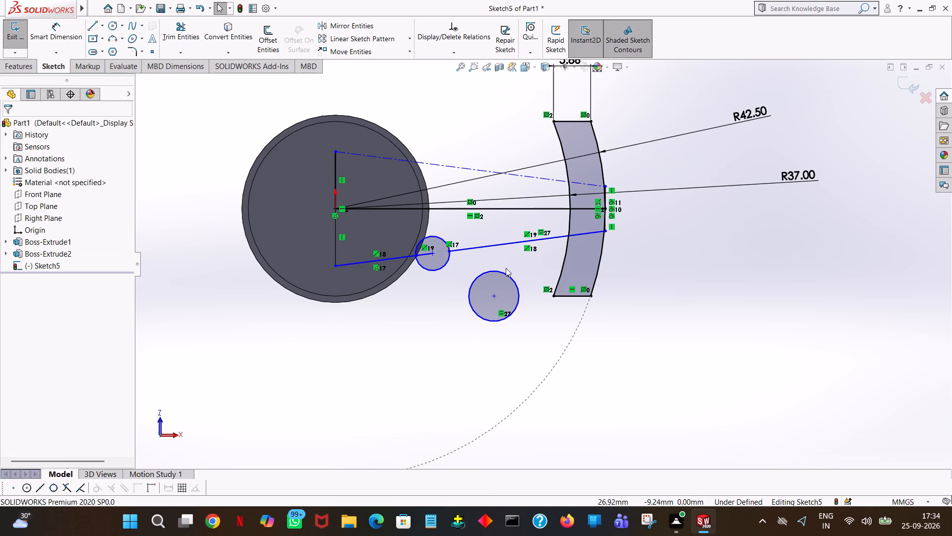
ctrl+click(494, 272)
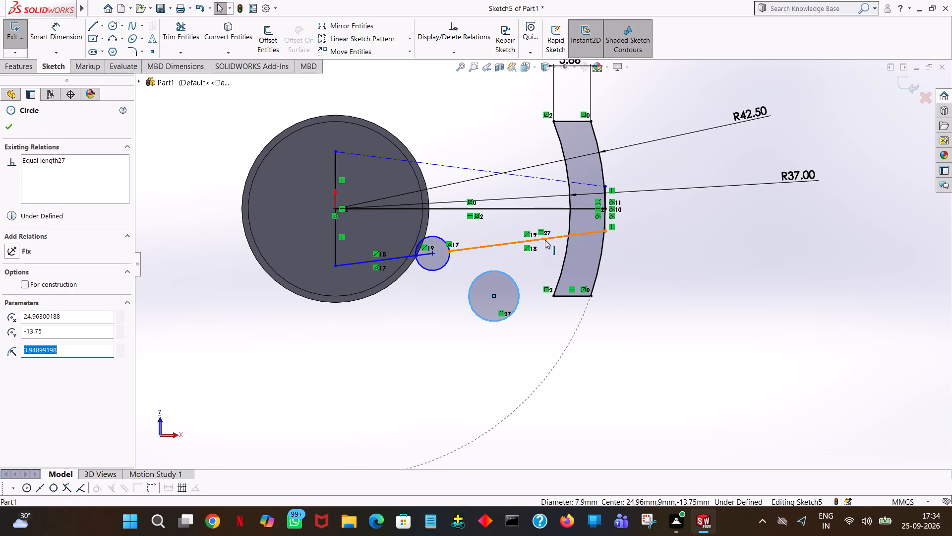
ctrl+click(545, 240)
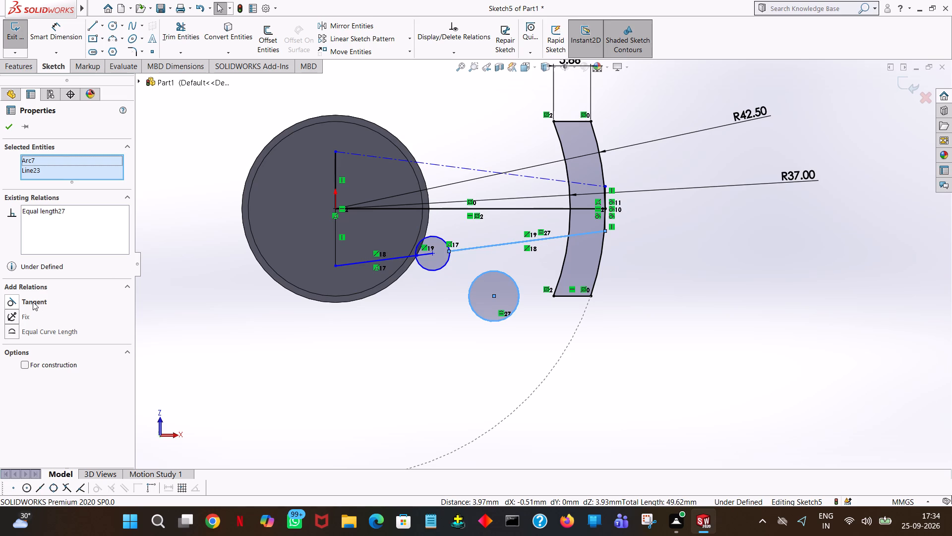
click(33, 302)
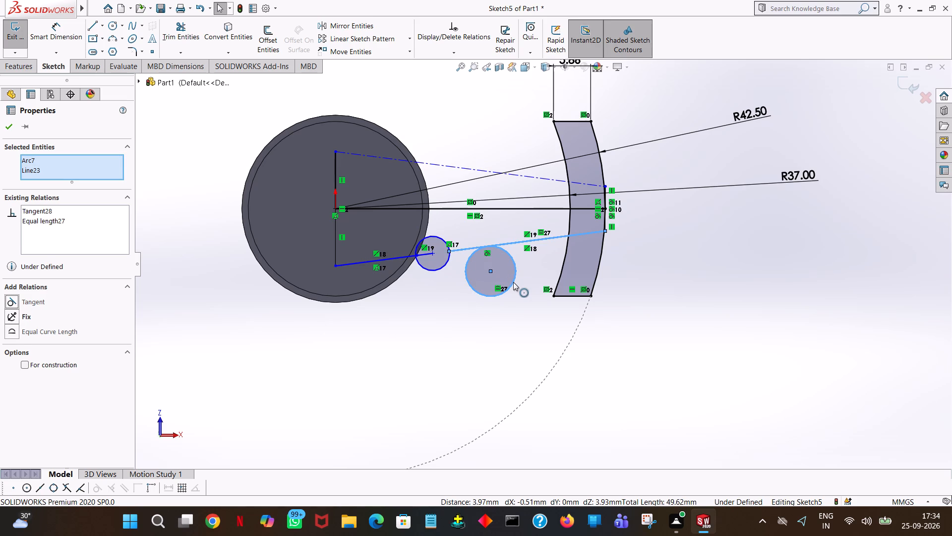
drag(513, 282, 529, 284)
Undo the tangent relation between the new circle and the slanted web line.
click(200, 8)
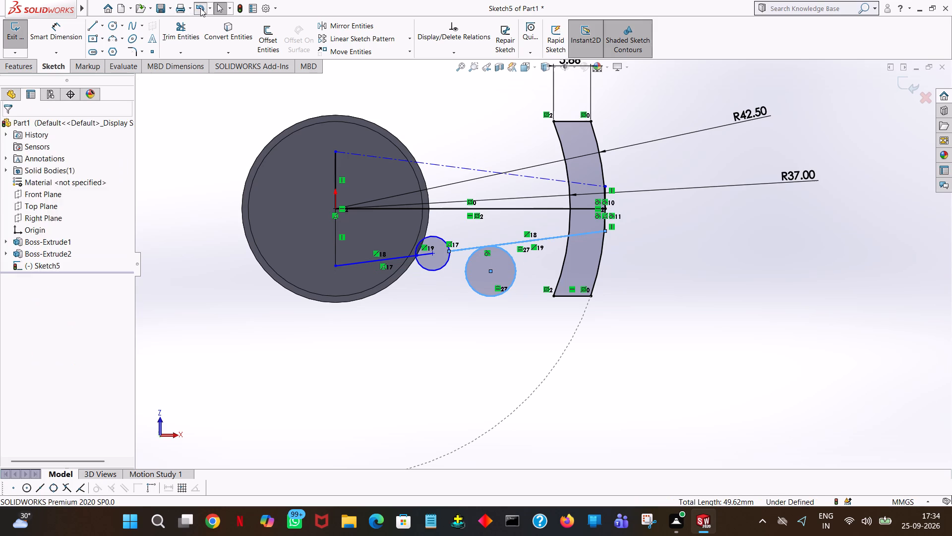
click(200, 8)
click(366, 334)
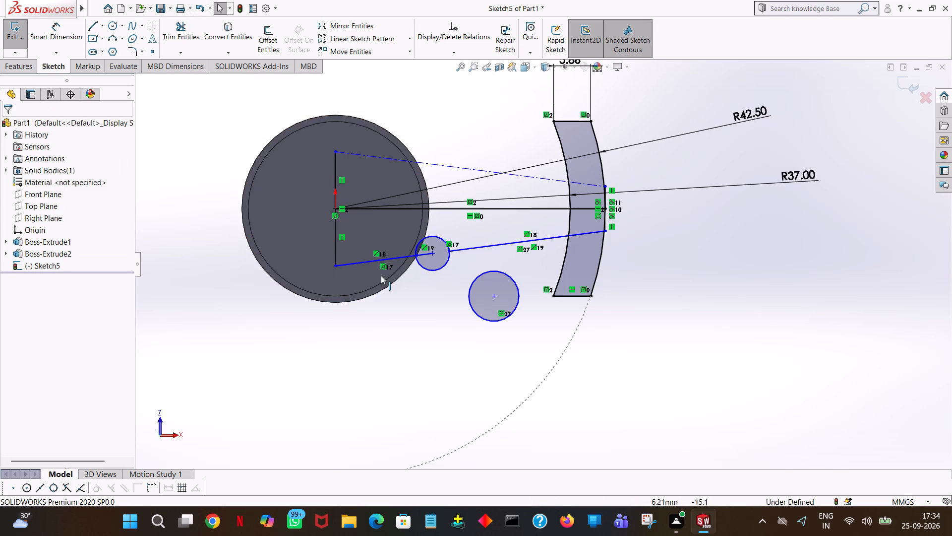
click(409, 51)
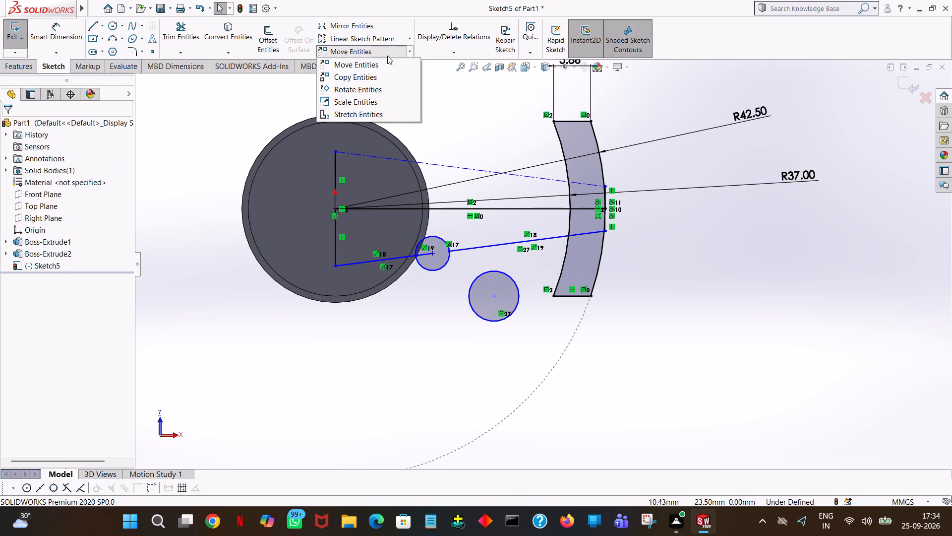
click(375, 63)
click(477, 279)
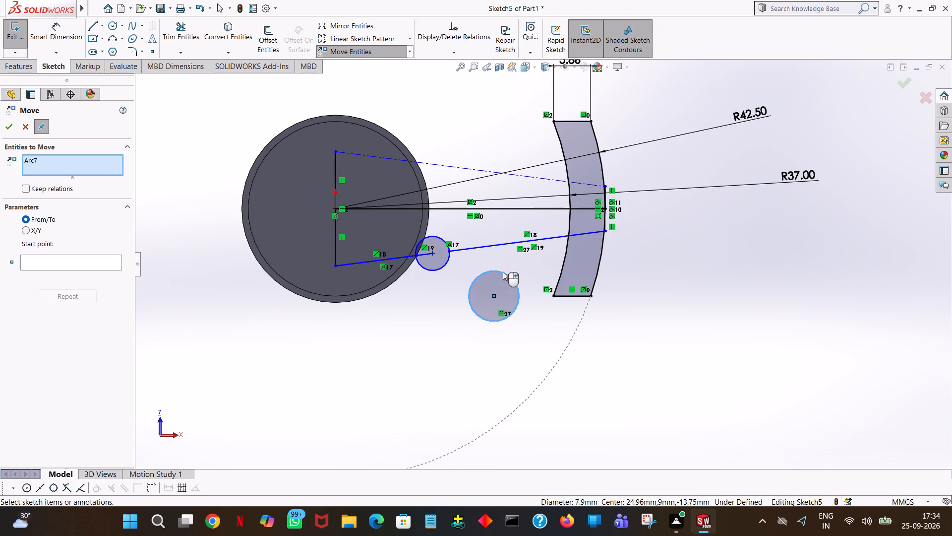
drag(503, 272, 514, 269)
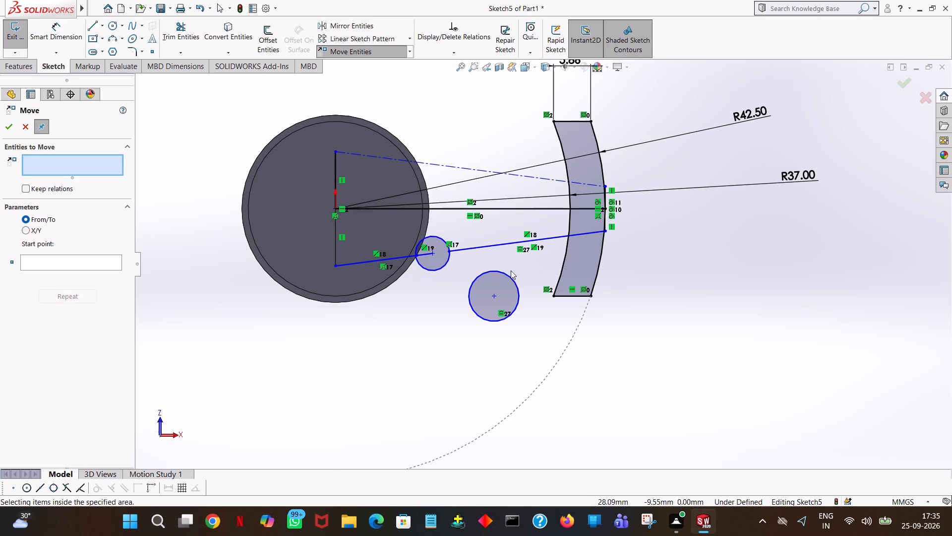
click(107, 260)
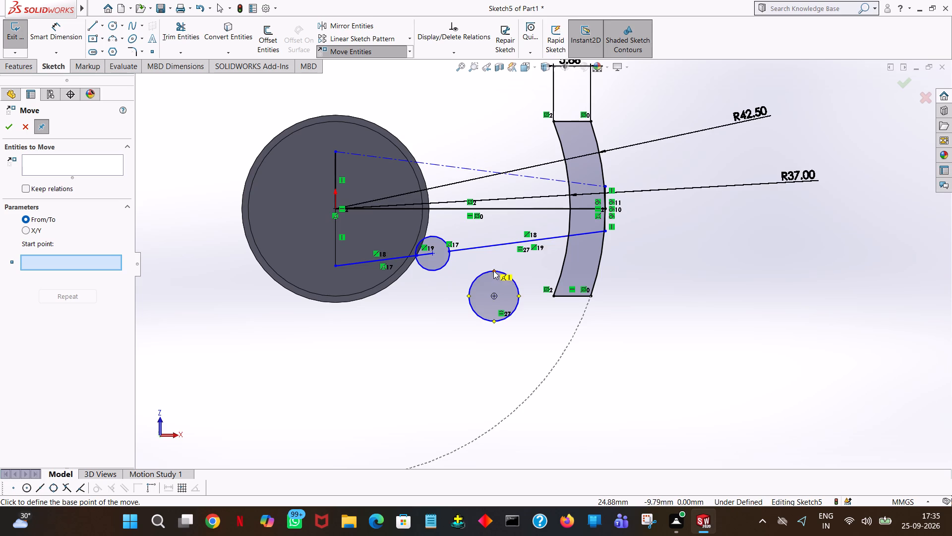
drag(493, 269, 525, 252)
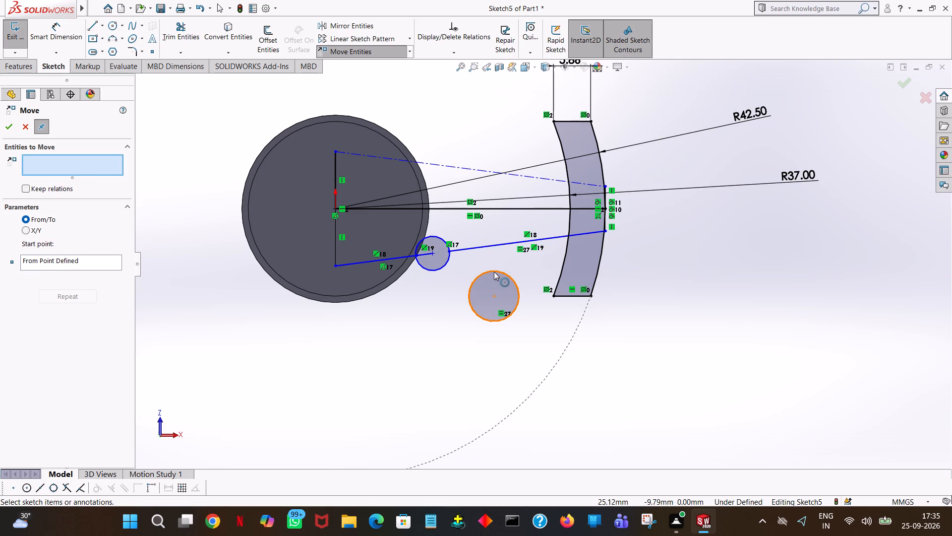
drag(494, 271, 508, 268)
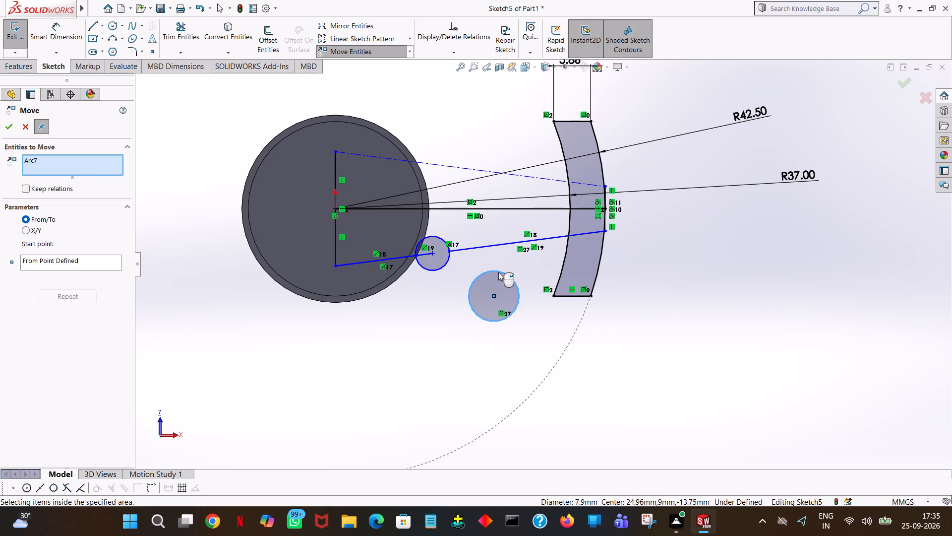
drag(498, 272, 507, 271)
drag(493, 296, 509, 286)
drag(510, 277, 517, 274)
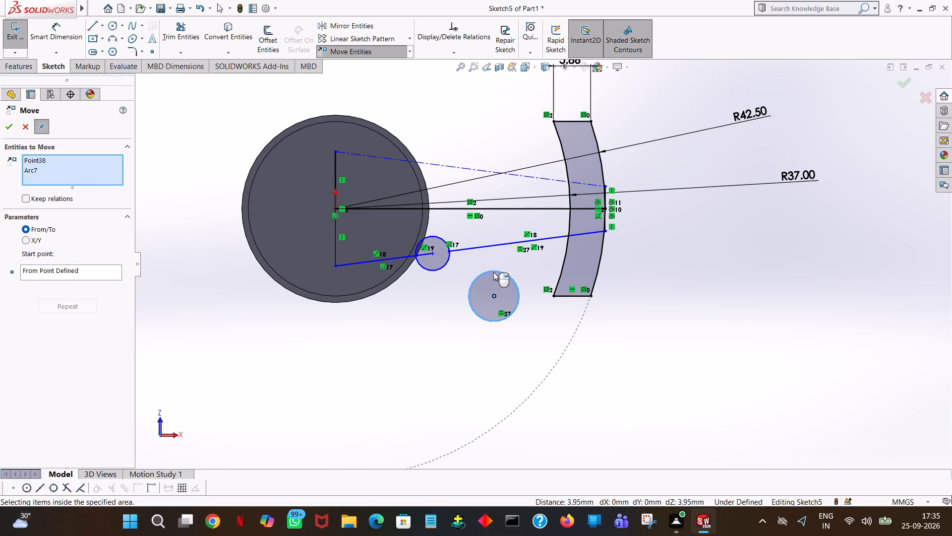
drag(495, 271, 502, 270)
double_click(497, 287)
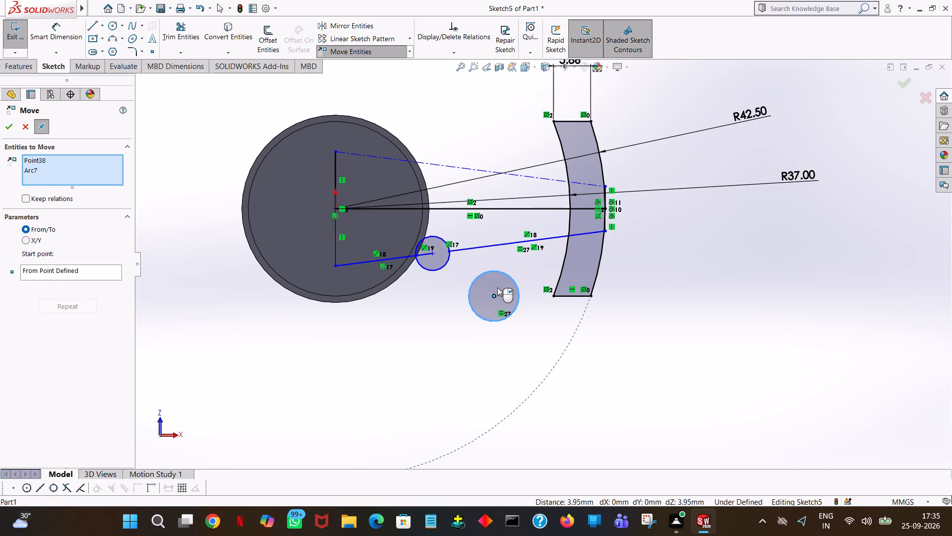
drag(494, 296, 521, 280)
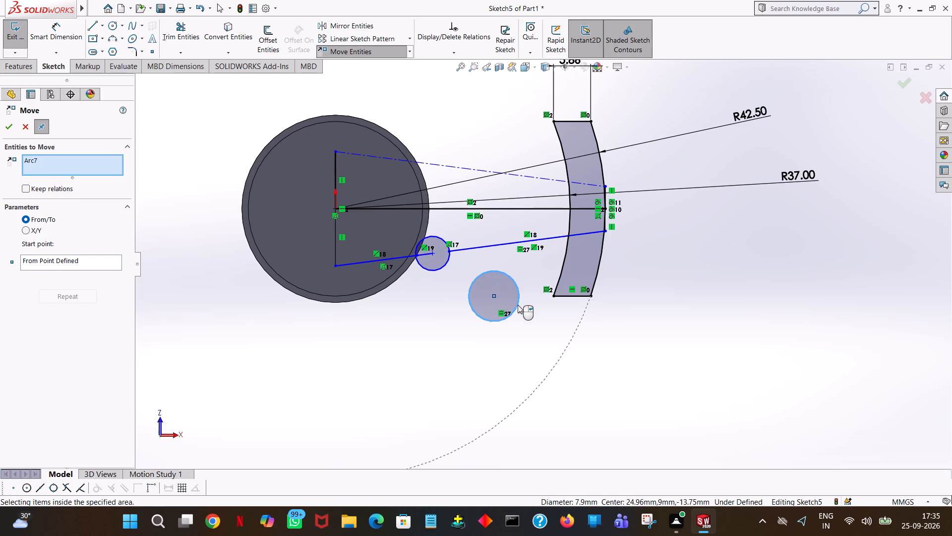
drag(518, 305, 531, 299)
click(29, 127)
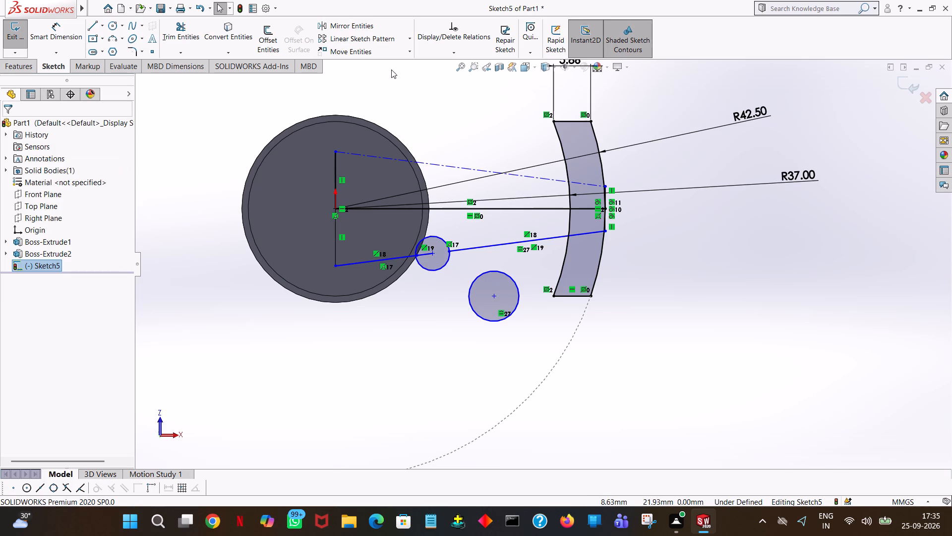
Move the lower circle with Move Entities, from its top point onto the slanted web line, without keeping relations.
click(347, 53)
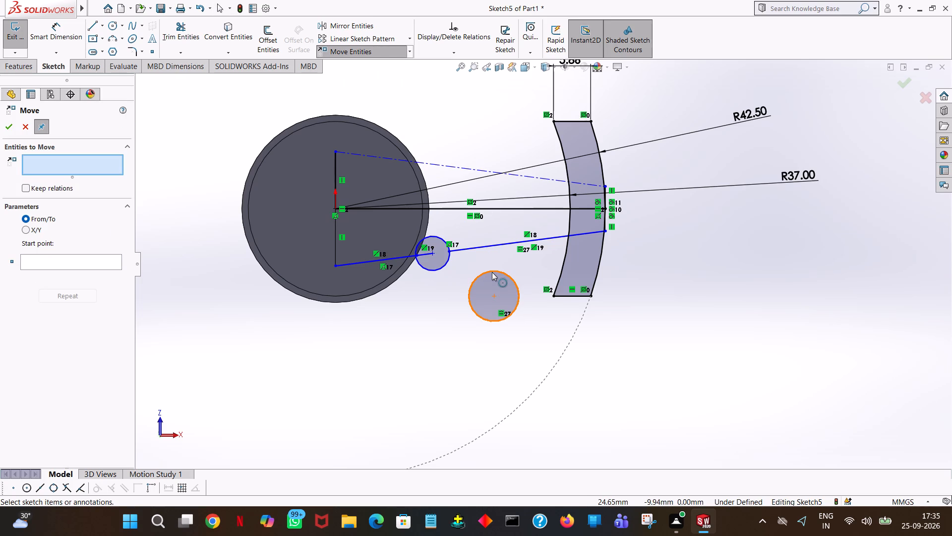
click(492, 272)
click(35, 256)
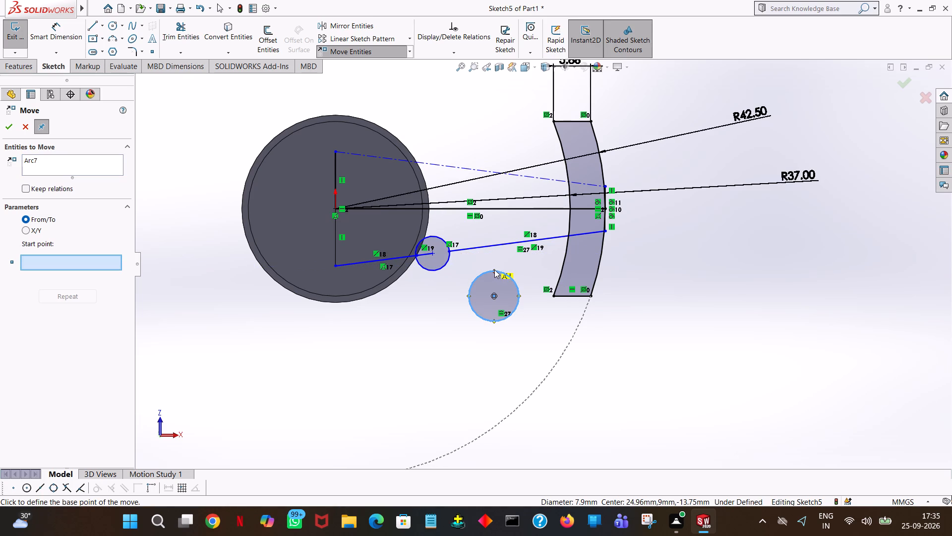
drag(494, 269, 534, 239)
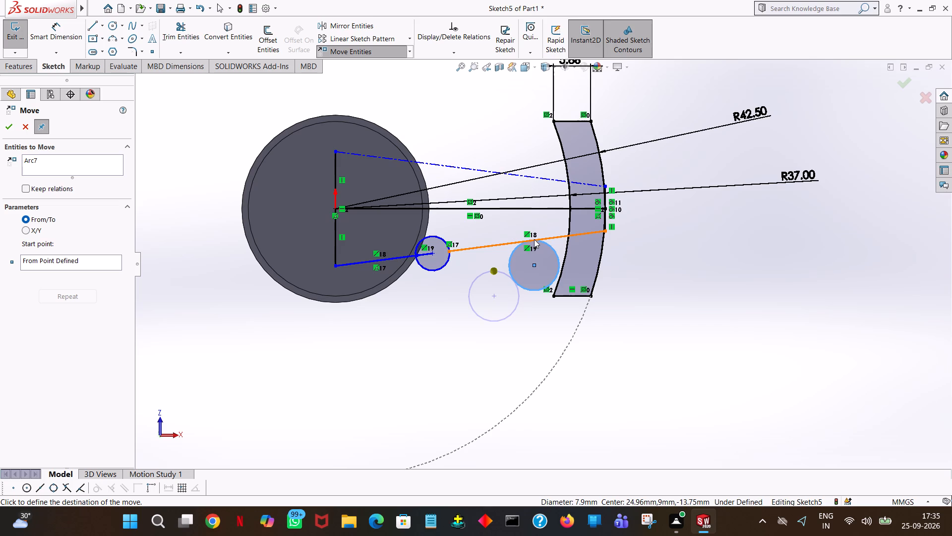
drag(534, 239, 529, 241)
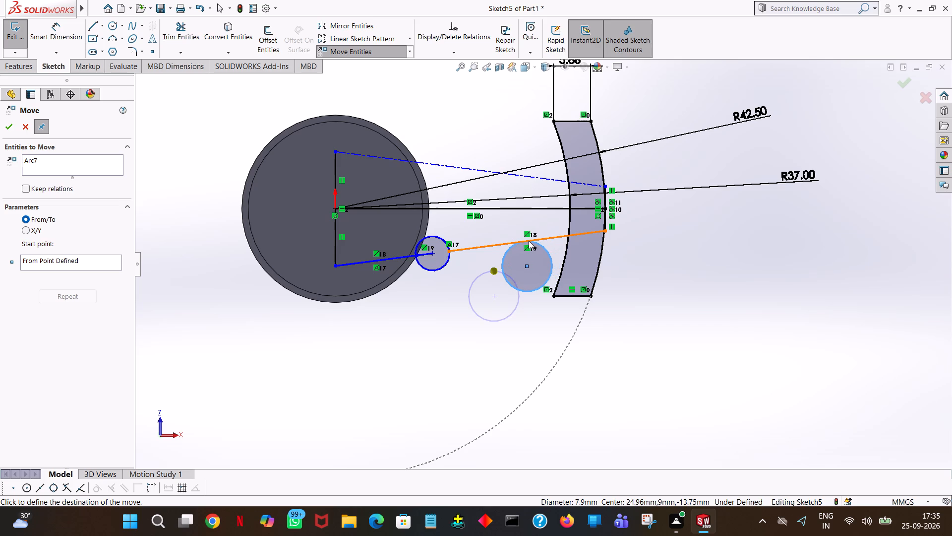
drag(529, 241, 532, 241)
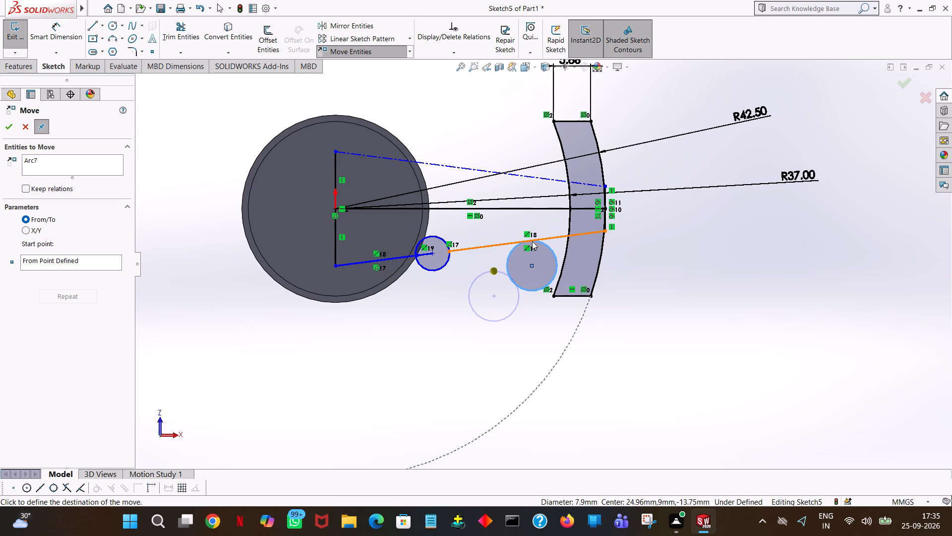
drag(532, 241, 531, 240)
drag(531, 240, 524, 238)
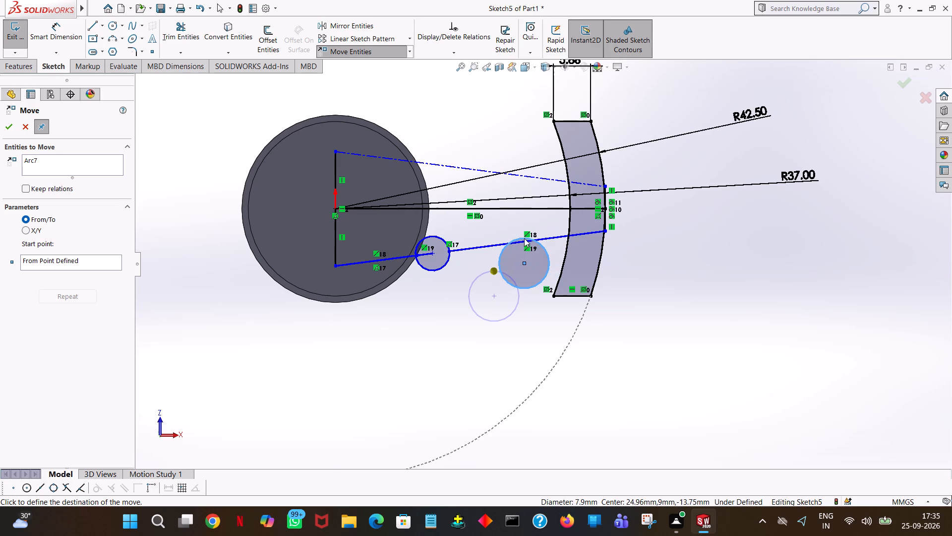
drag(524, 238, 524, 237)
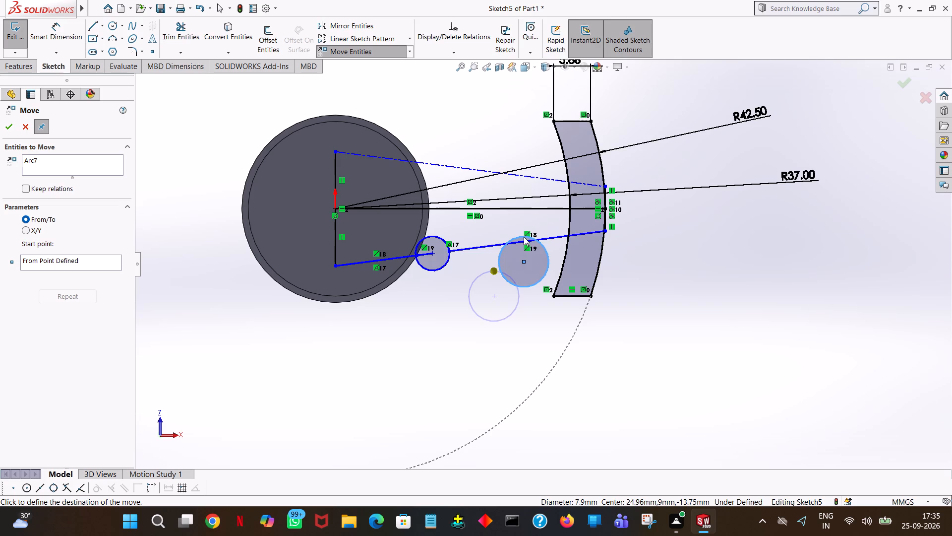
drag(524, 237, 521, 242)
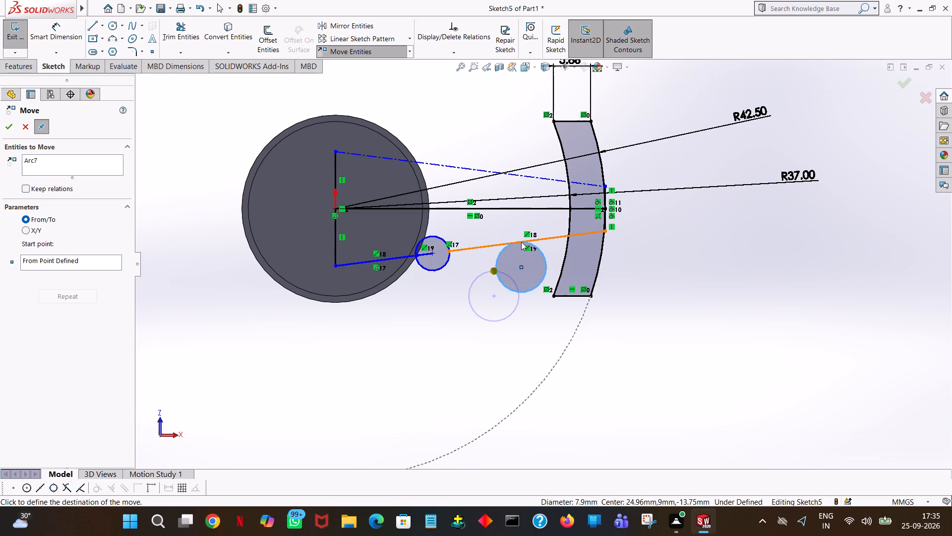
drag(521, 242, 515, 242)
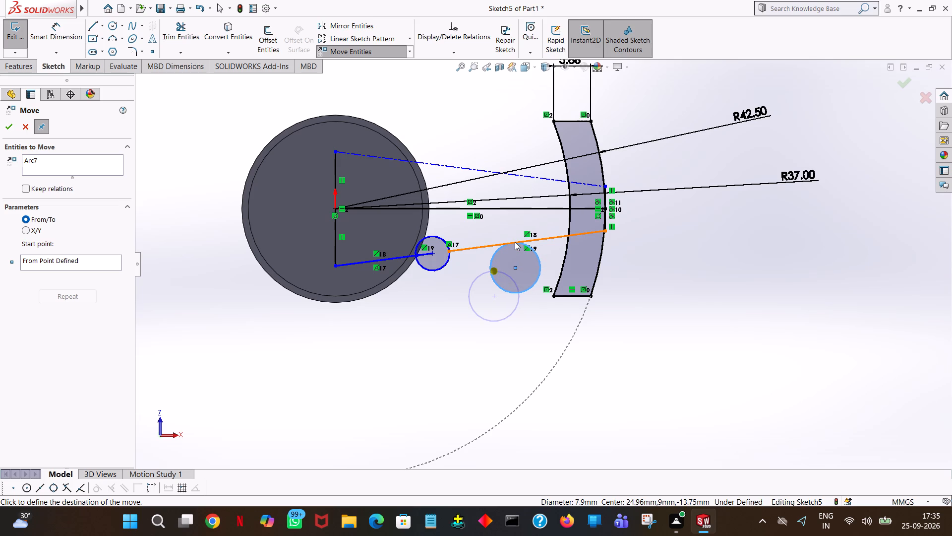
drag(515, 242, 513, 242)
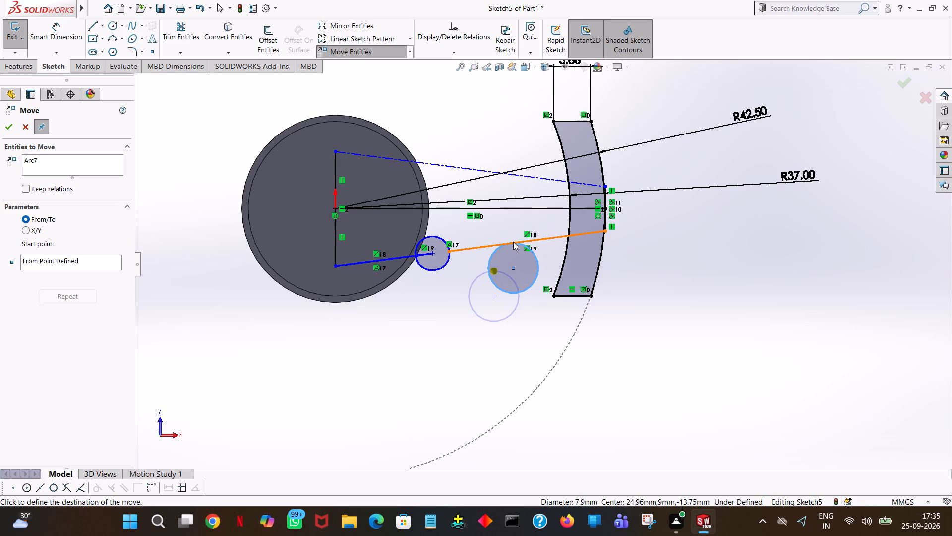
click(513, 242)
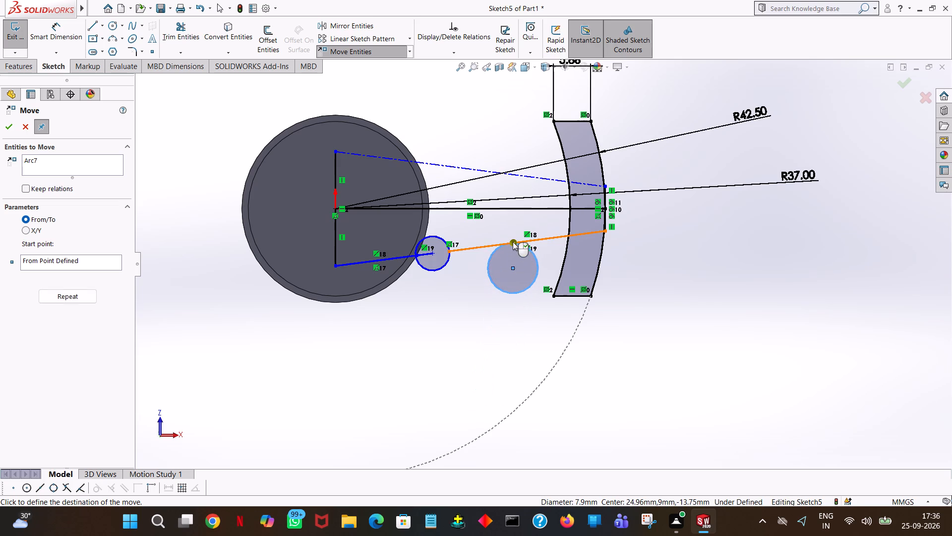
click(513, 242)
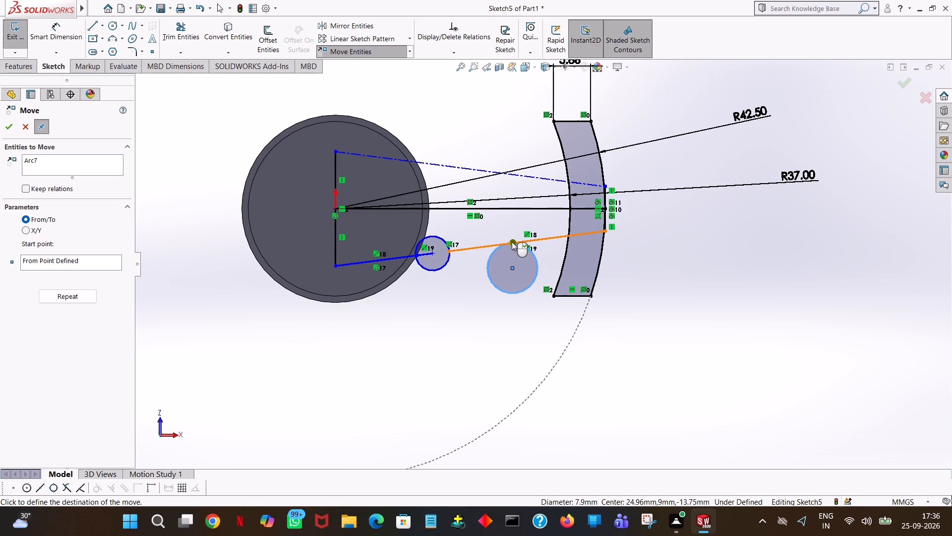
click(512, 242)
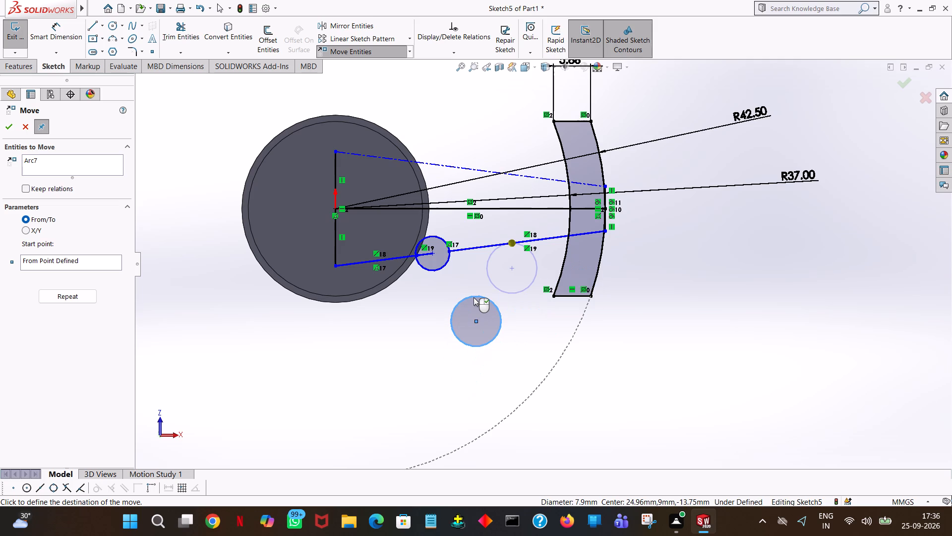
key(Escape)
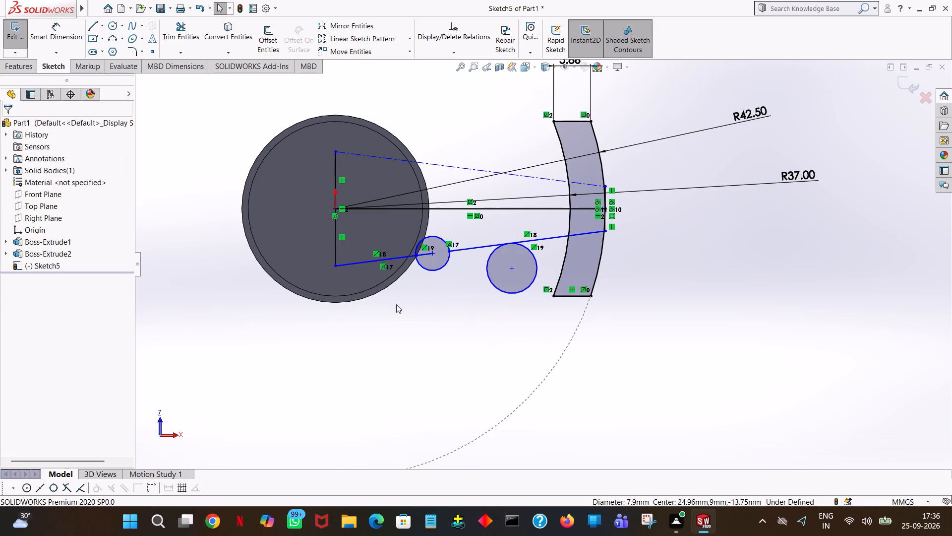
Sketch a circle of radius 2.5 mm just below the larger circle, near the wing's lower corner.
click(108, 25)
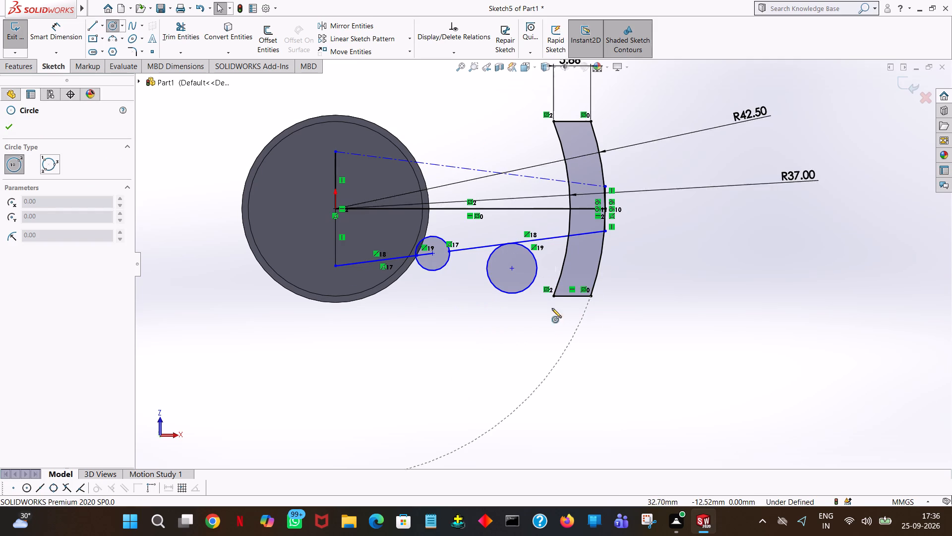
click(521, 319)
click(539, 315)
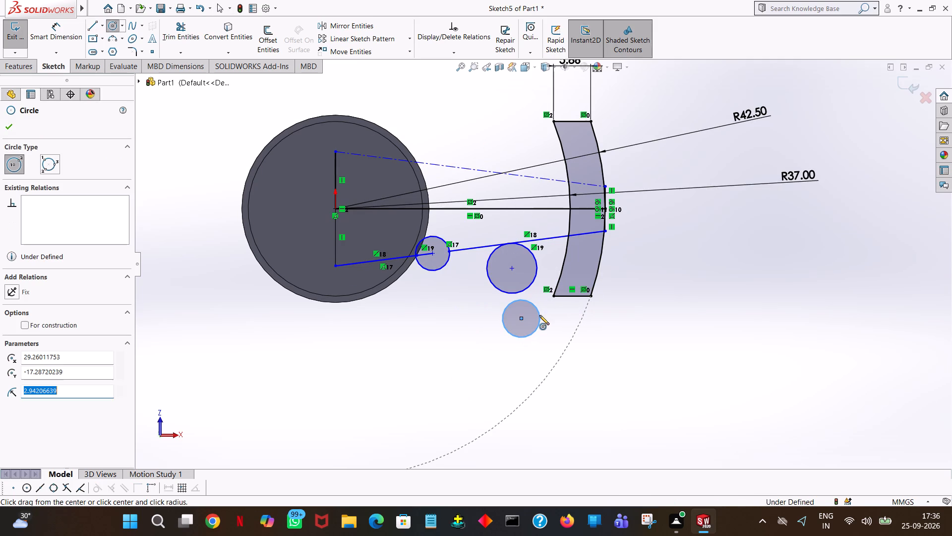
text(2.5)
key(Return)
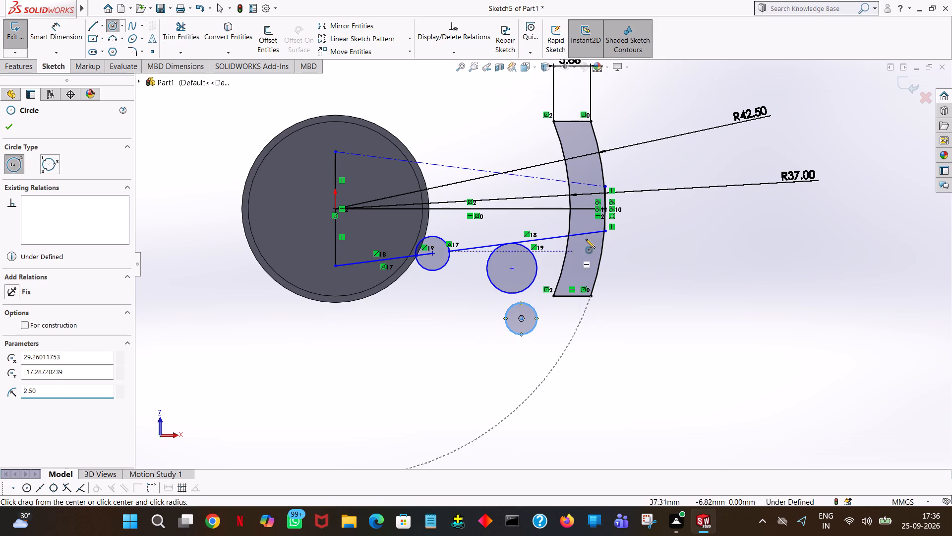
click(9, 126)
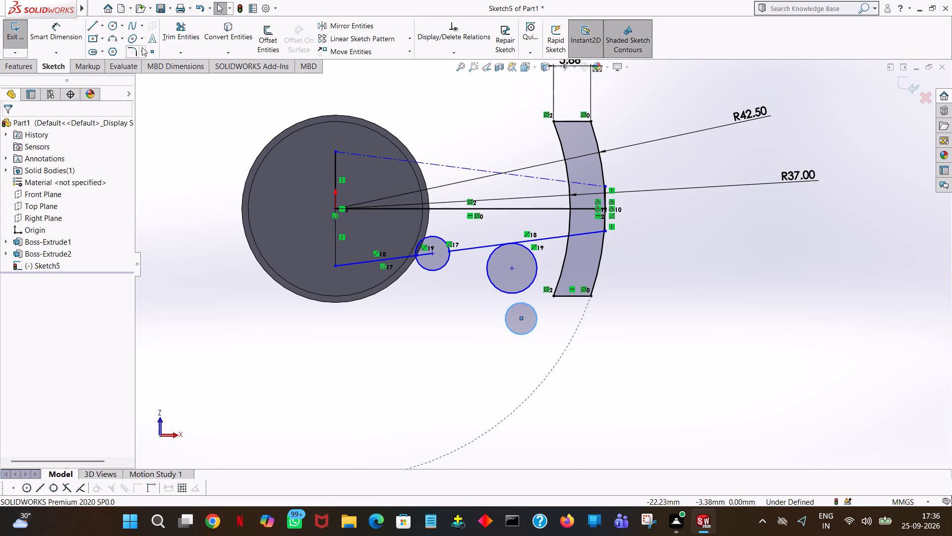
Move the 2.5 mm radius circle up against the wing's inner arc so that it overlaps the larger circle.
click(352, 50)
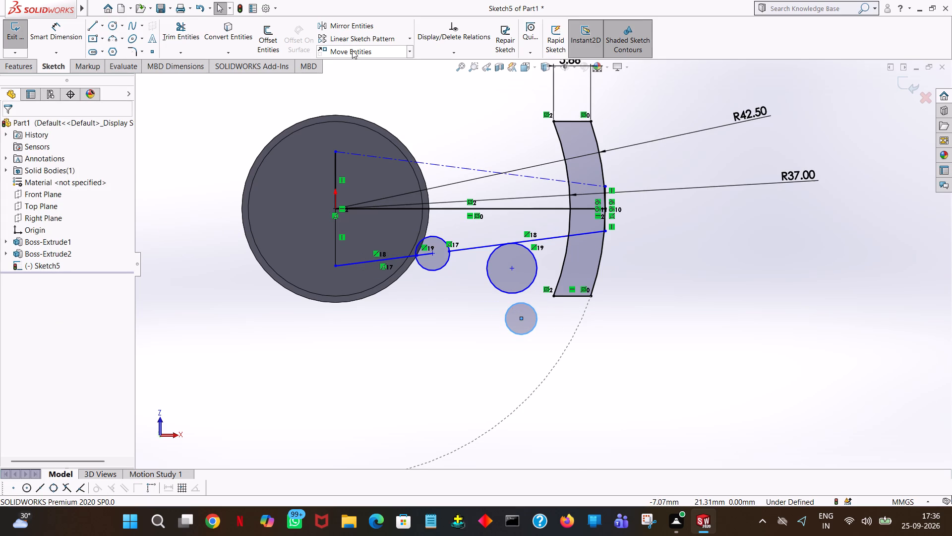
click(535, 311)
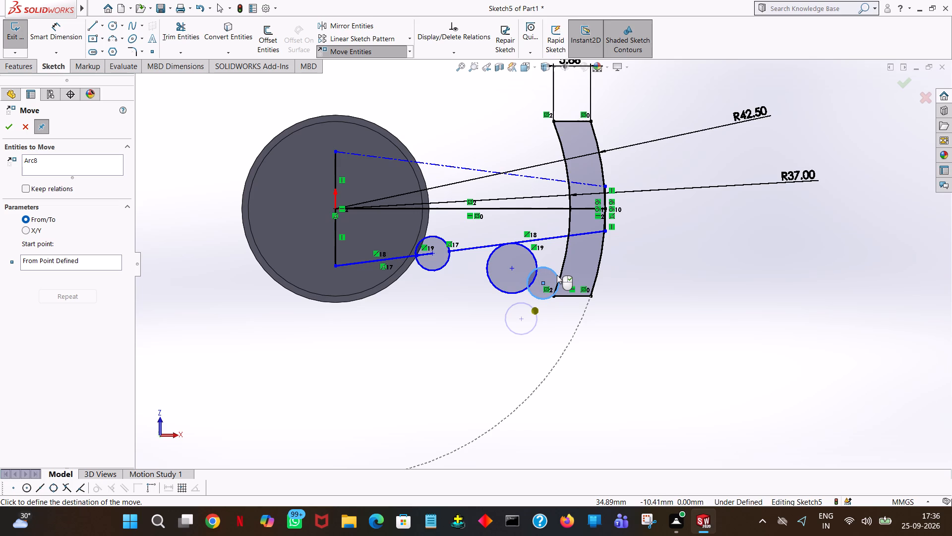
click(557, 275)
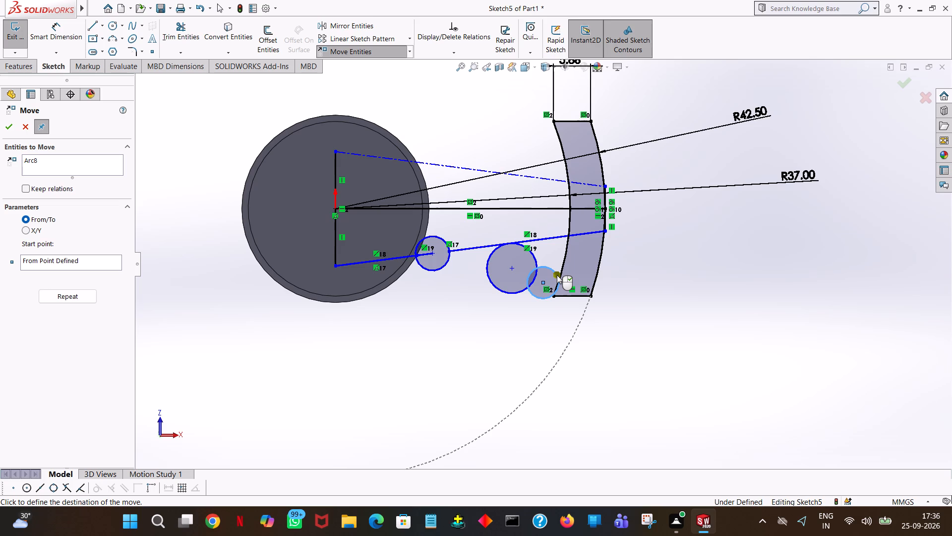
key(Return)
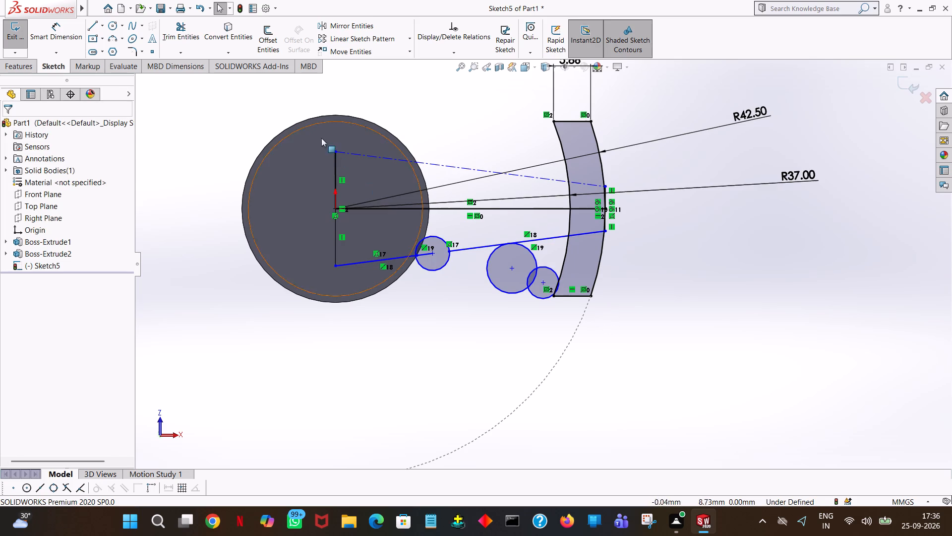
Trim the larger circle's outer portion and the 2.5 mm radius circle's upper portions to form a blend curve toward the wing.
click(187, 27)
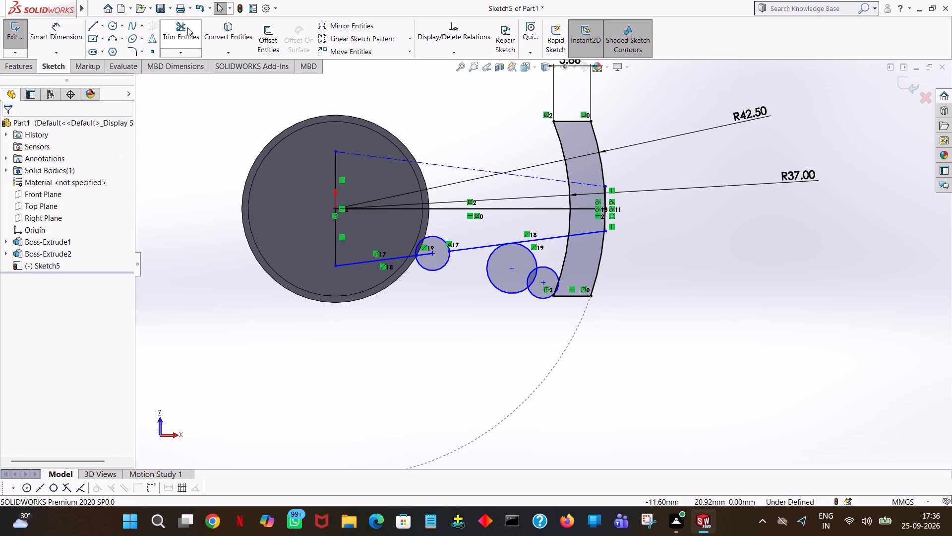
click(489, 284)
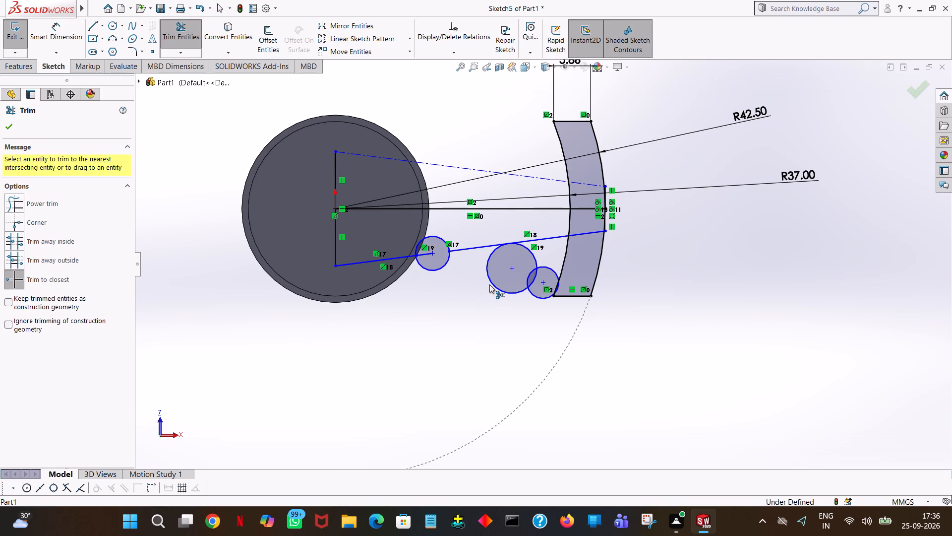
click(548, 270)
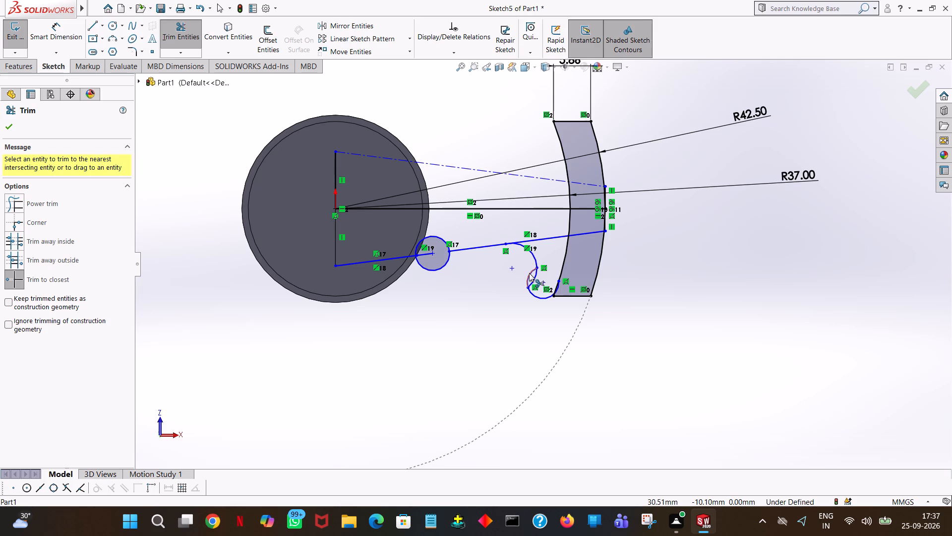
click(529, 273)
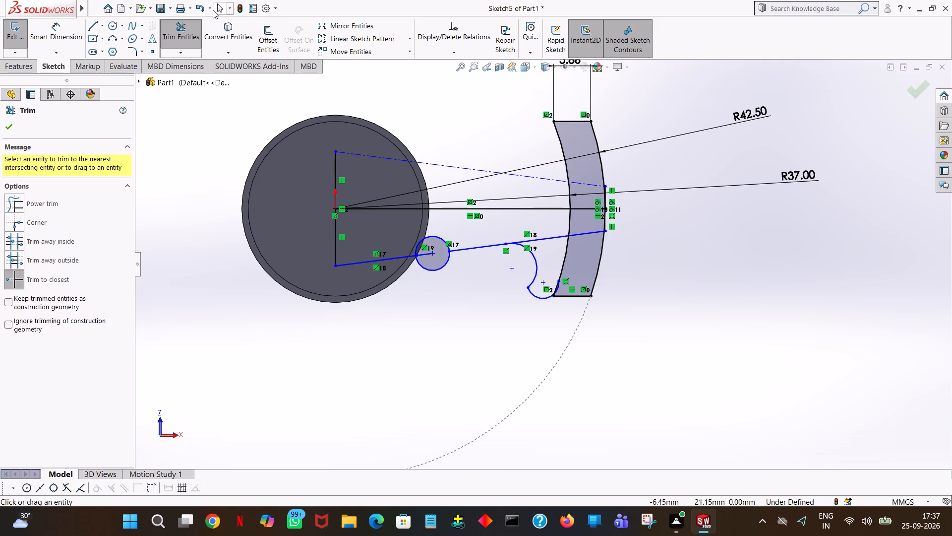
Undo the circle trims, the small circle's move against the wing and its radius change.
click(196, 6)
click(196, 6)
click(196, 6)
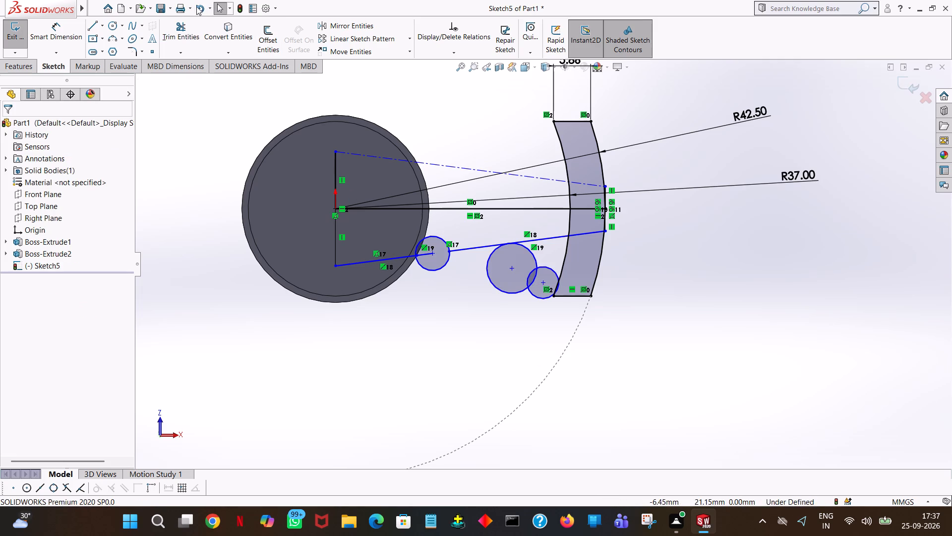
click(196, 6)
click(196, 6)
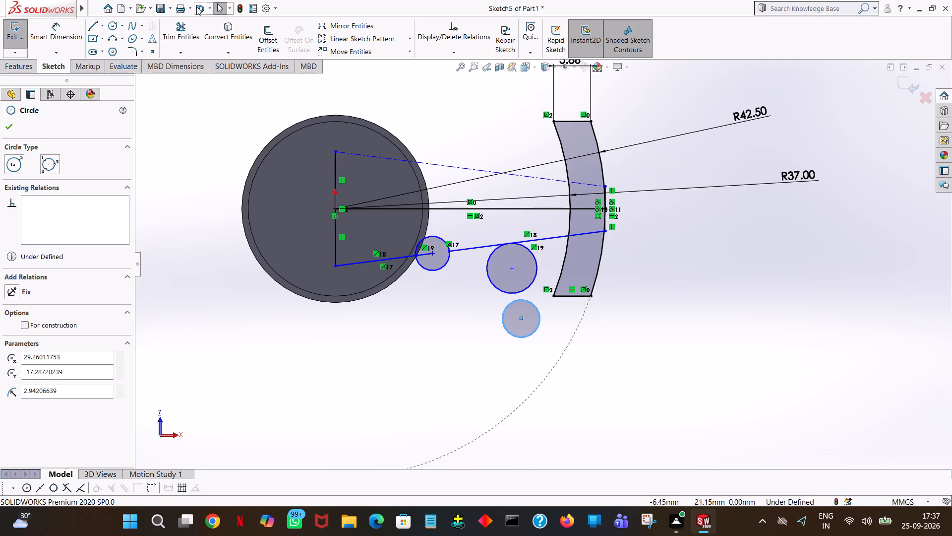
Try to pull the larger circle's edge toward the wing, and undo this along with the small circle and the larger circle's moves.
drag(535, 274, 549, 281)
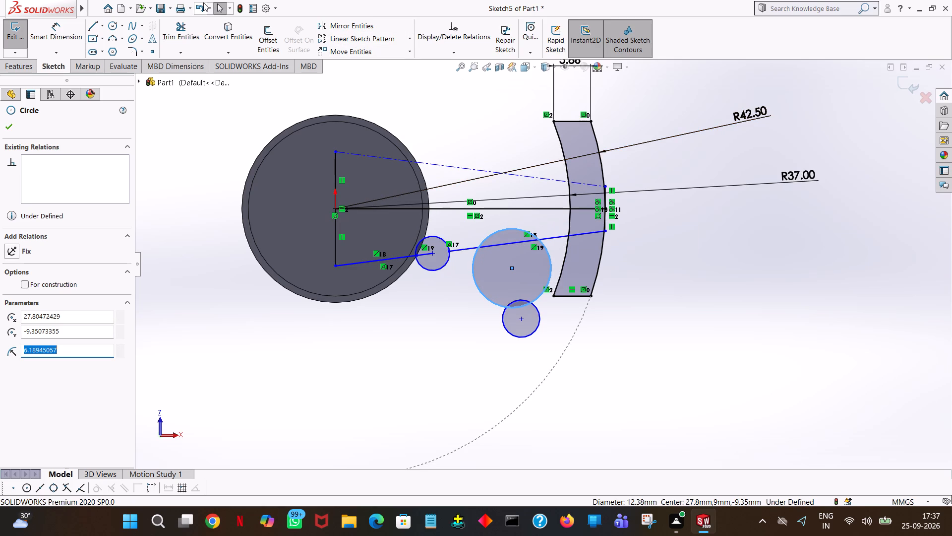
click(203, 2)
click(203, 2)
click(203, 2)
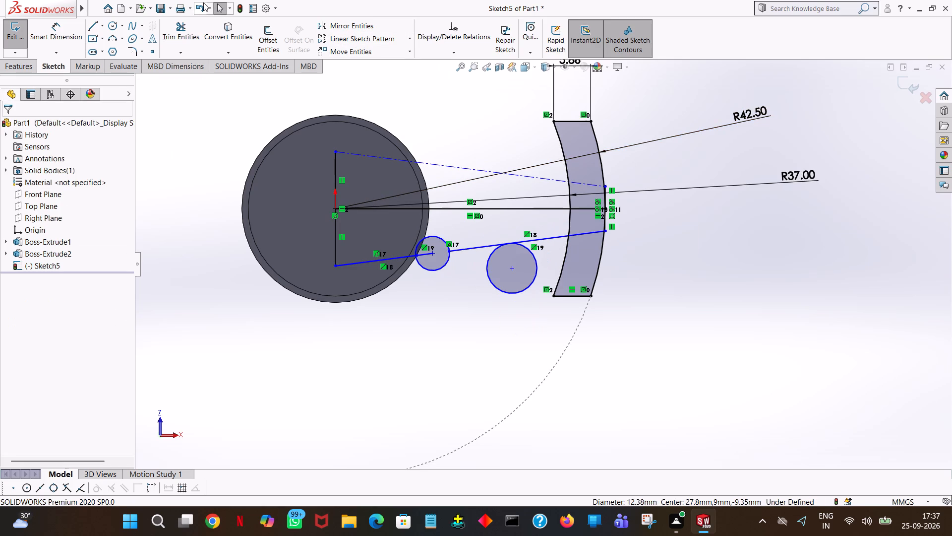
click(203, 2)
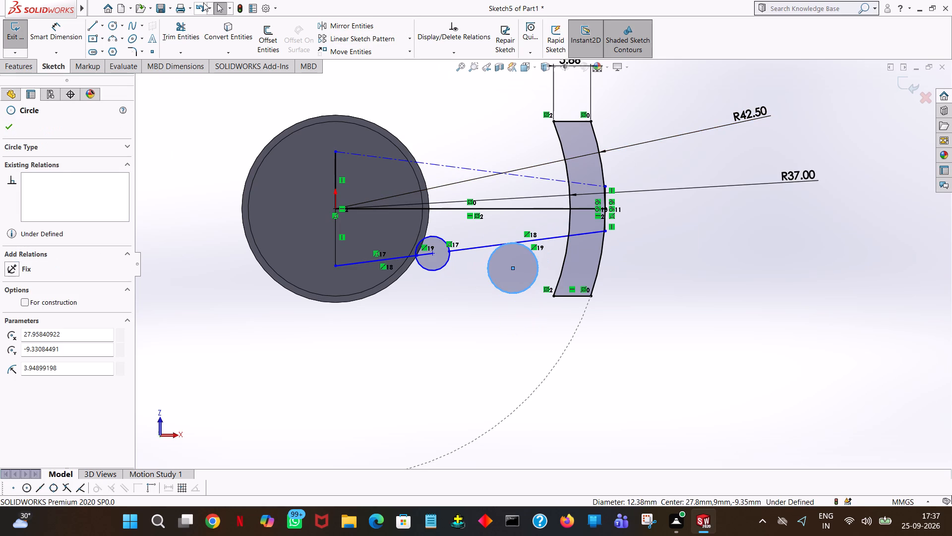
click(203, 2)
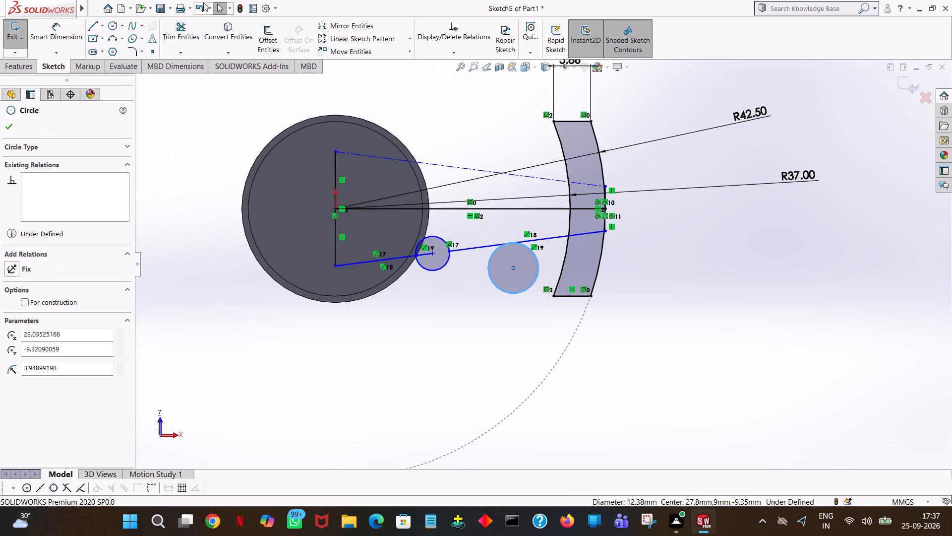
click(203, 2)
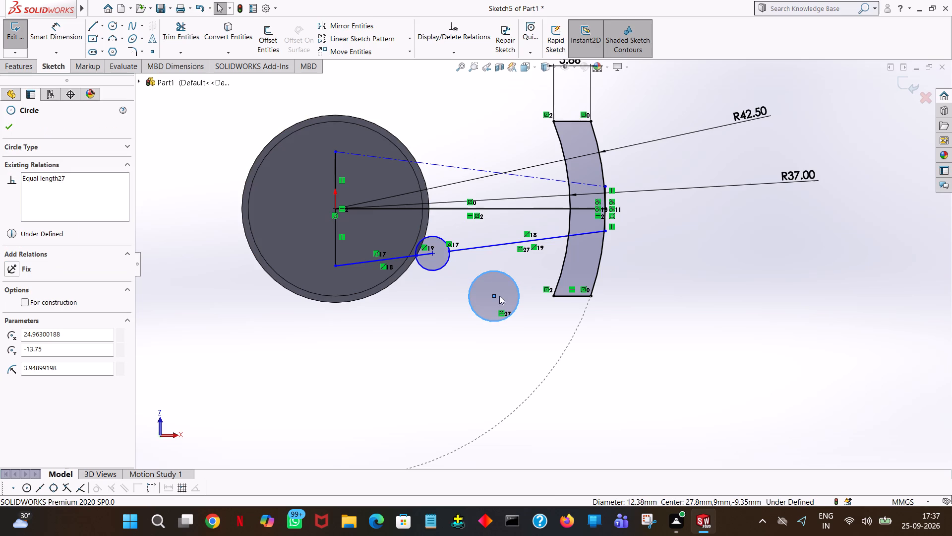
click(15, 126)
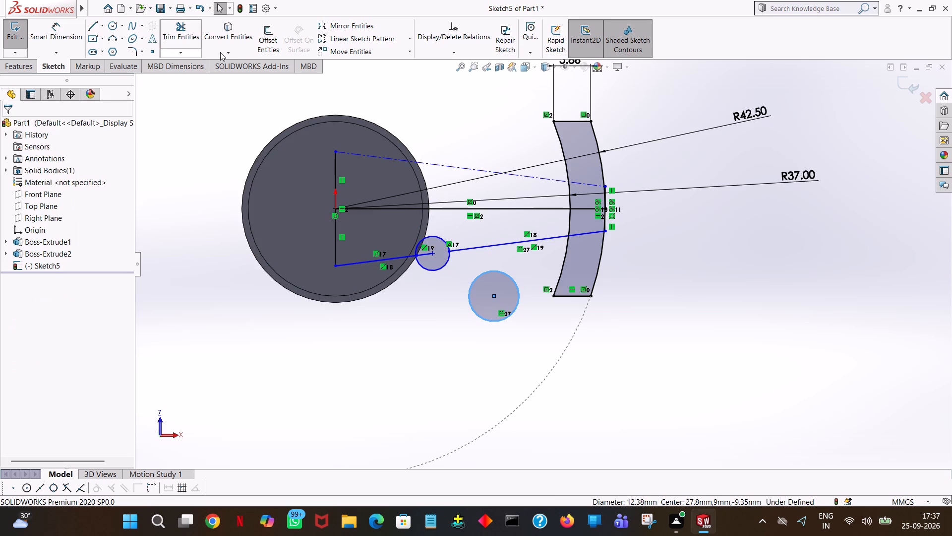
Move the larger circle toward the wing until it touches both the slanted line and the wing's inner arc.
click(368, 55)
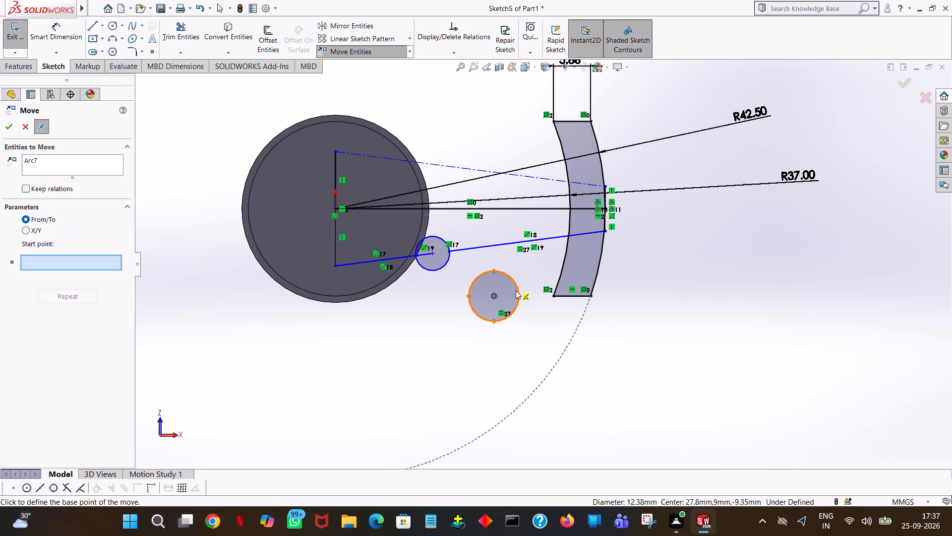
drag(516, 290, 556, 269)
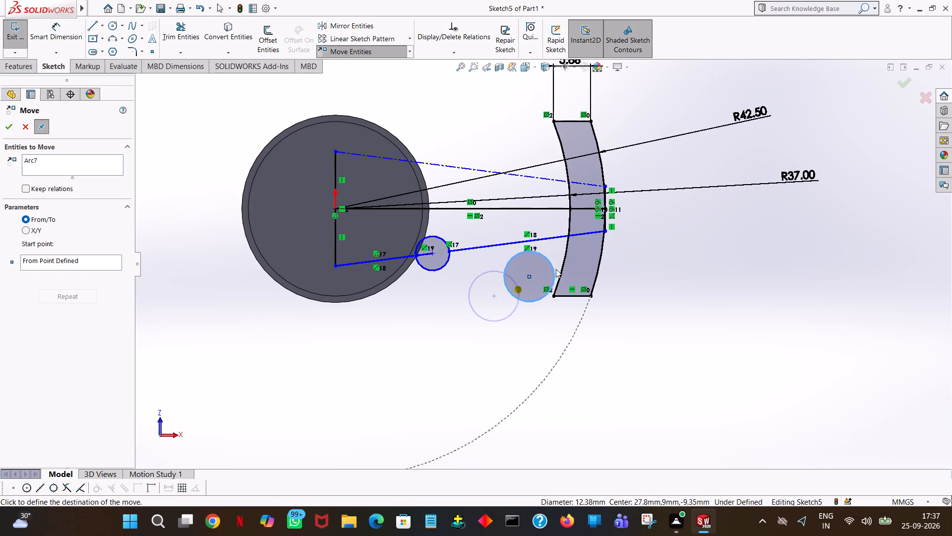
drag(556, 269, 559, 255)
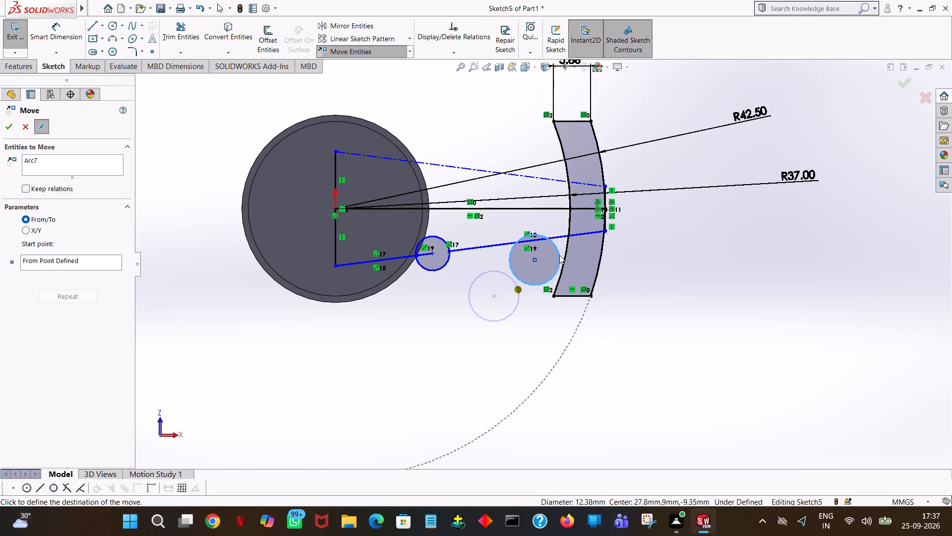
drag(559, 255, 555, 262)
click(555, 262)
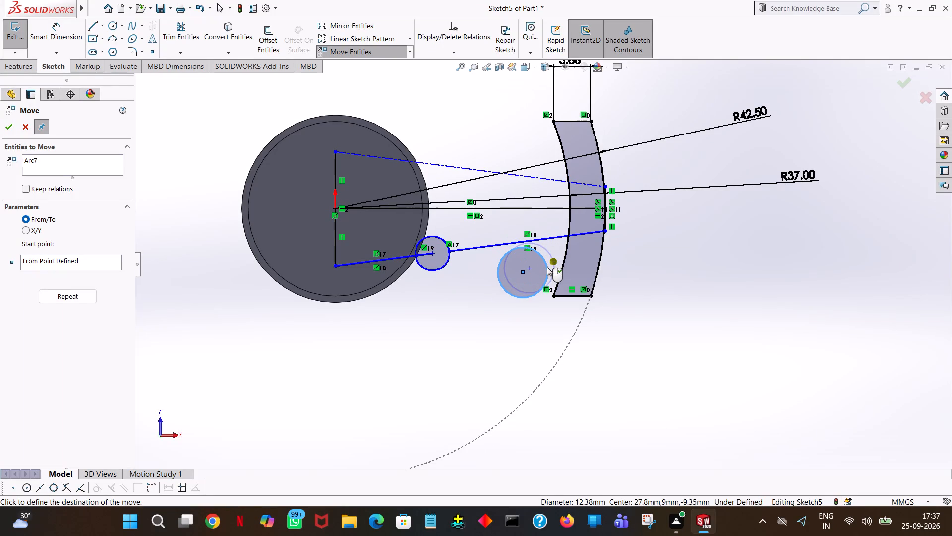
click(547, 267)
click(545, 275)
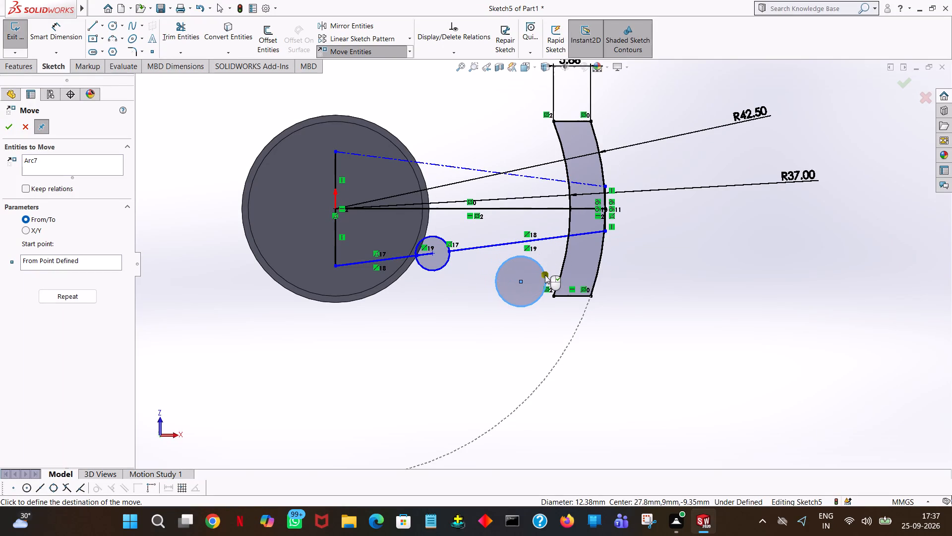
key(Escape)
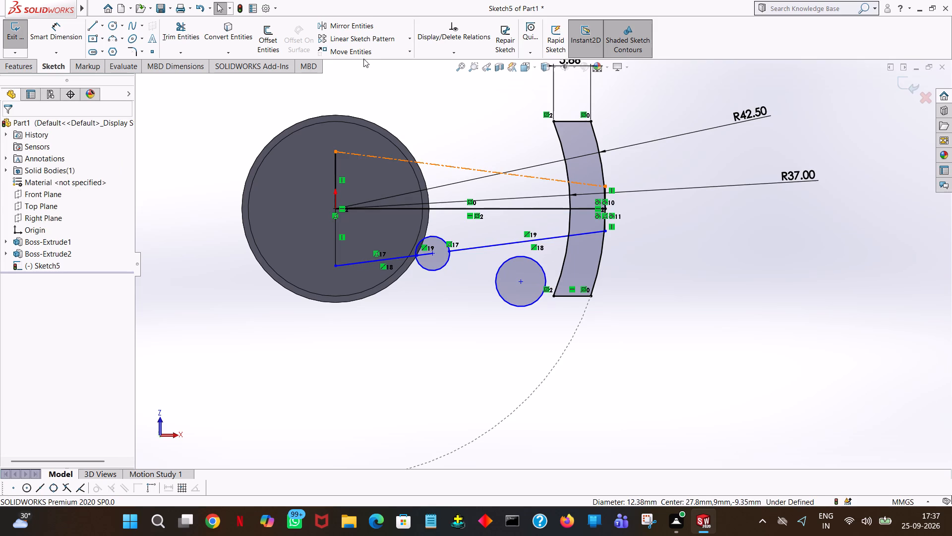
click(361, 50)
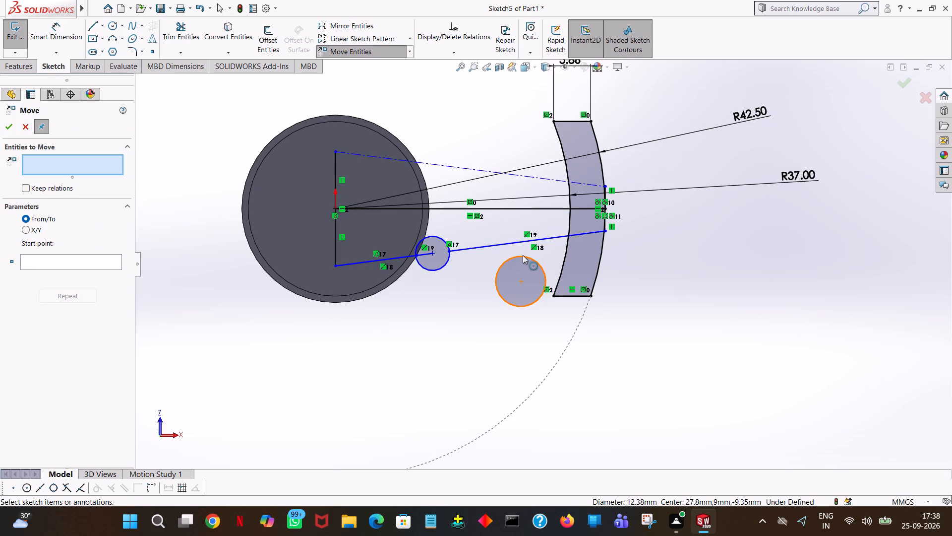
click(523, 255)
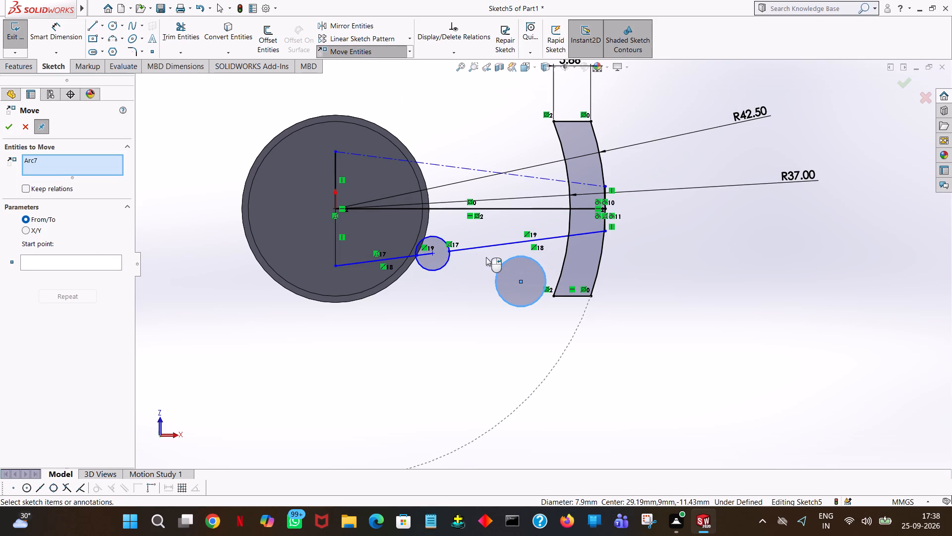
click(96, 266)
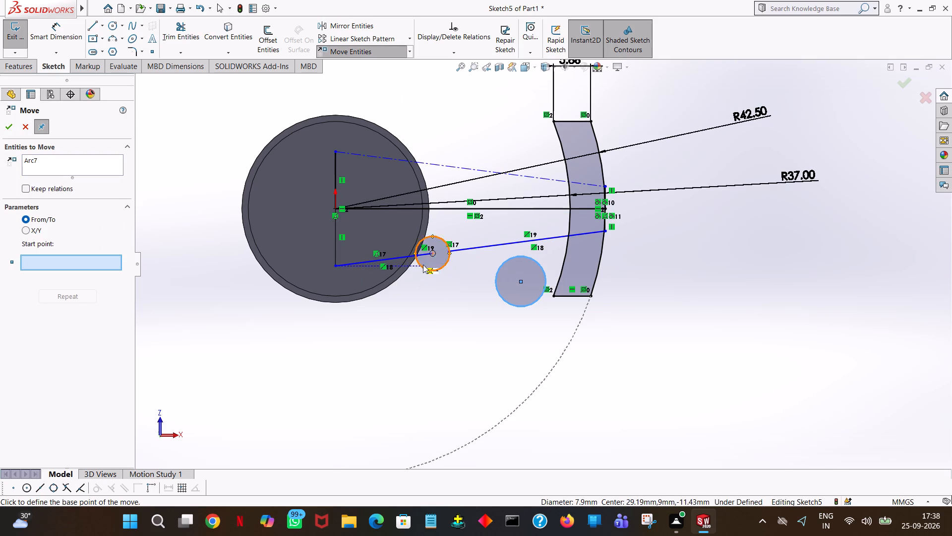
click(519, 254)
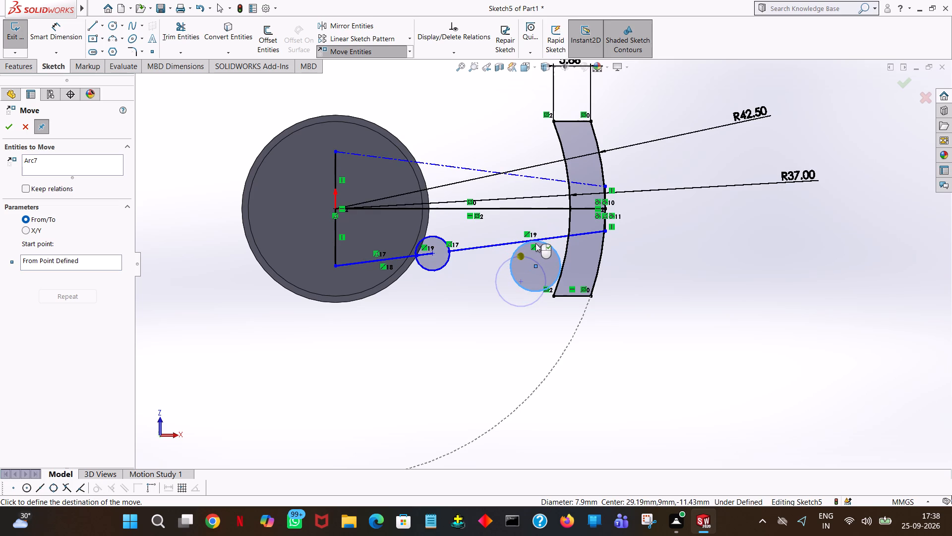
click(535, 243)
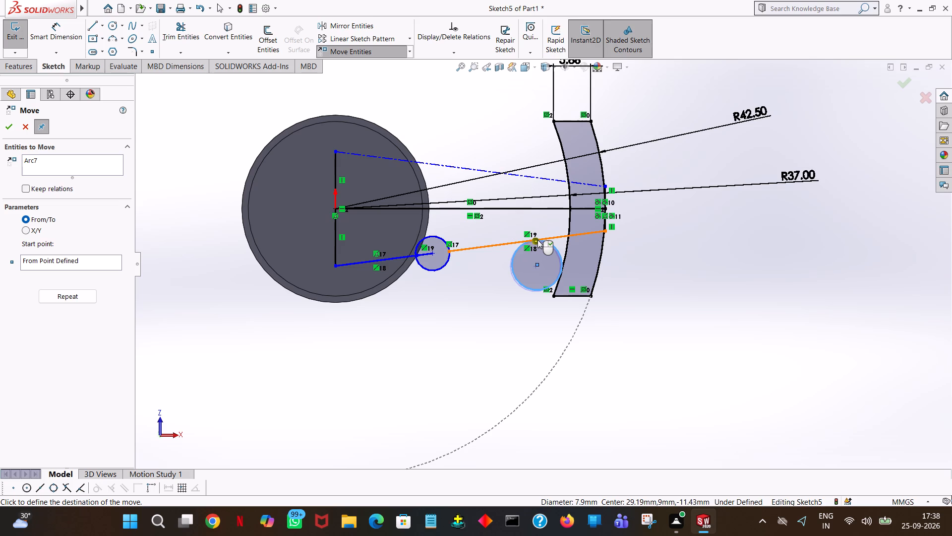
click(537, 240)
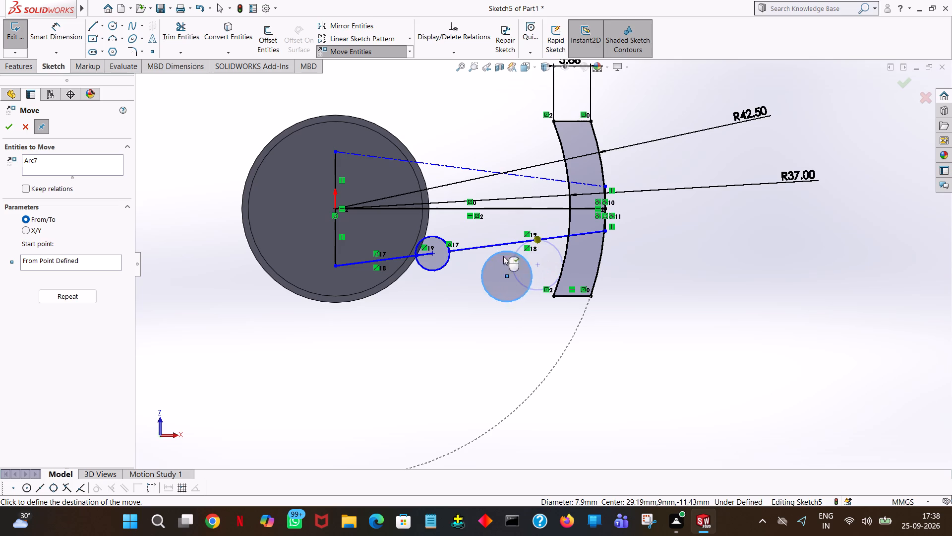
key(Escape)
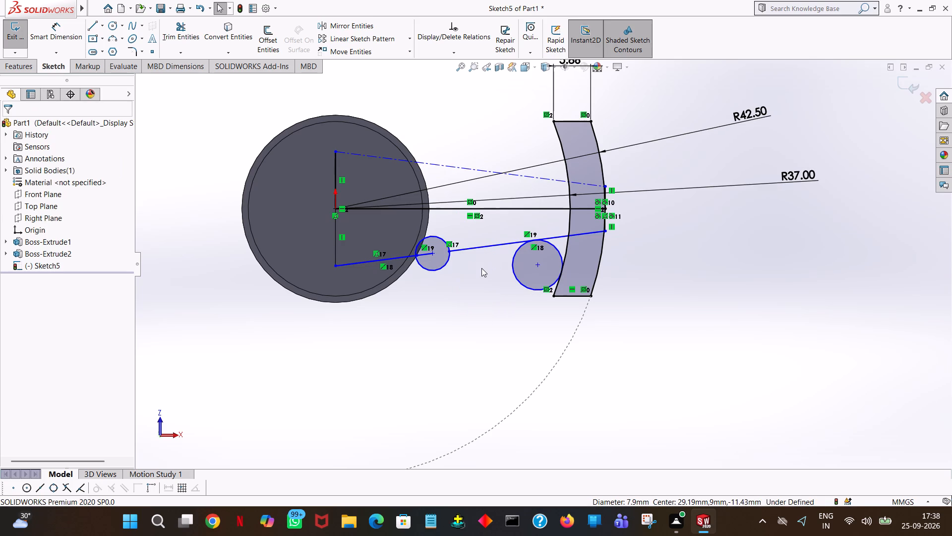
click(666, 327)
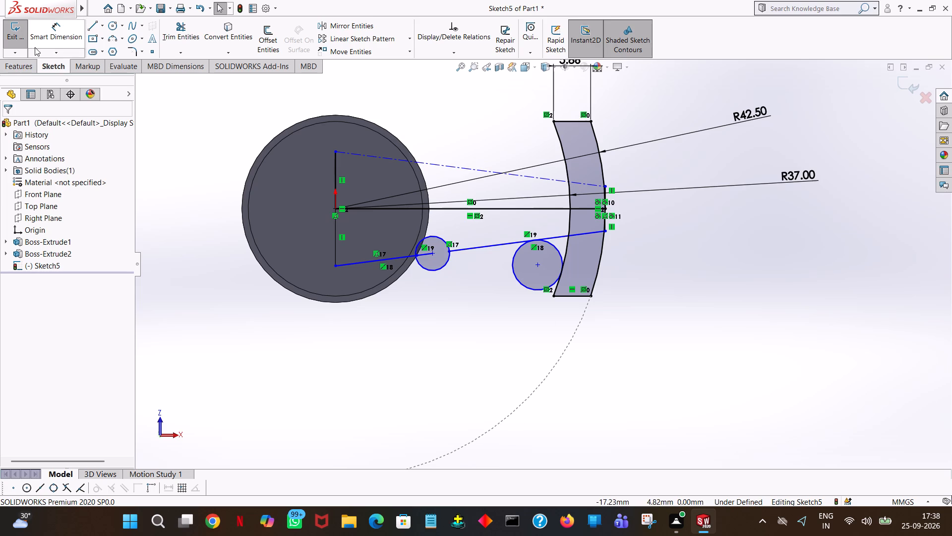
Sketch a perimeter circle of about 2.5 mm radius inside the wing's lower corner, tangent to its inner arc and bottom edge.
click(125, 26)
click(127, 45)
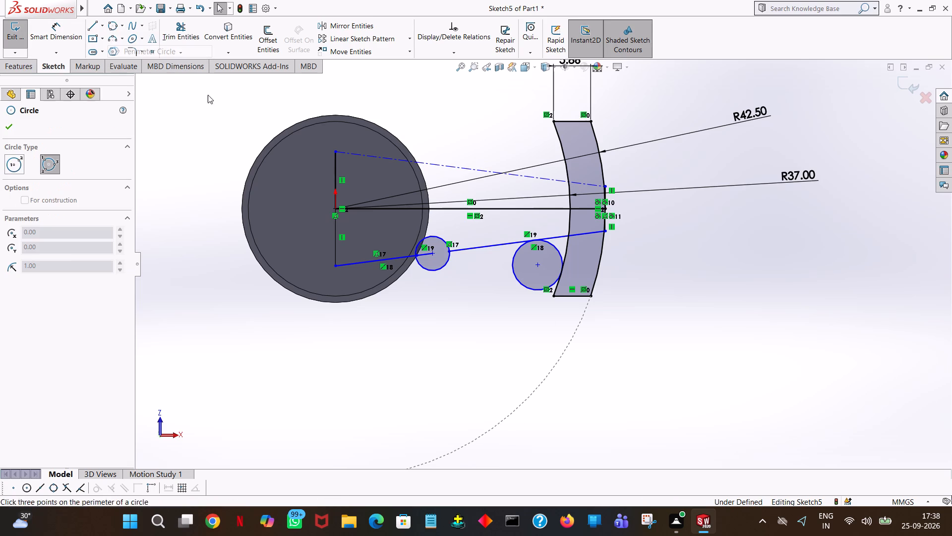
click(559, 282)
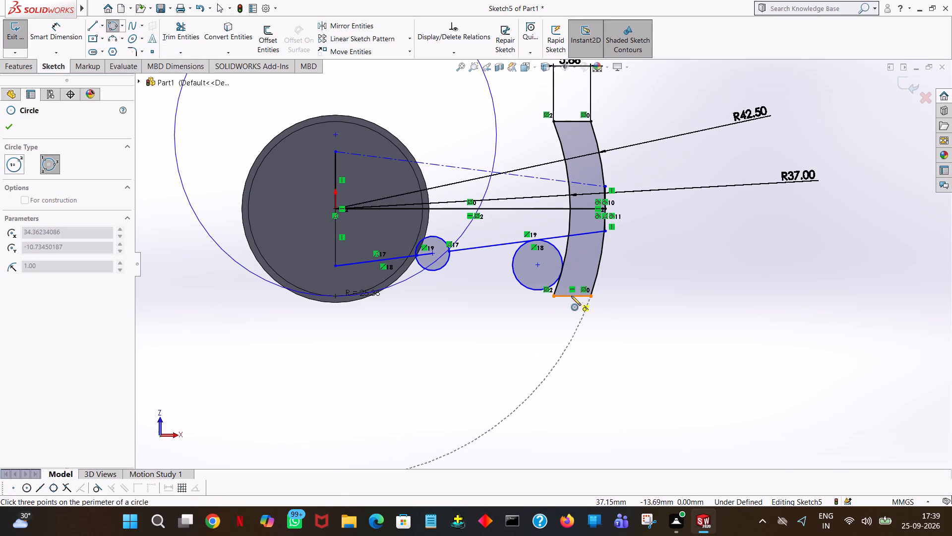
click(571, 296)
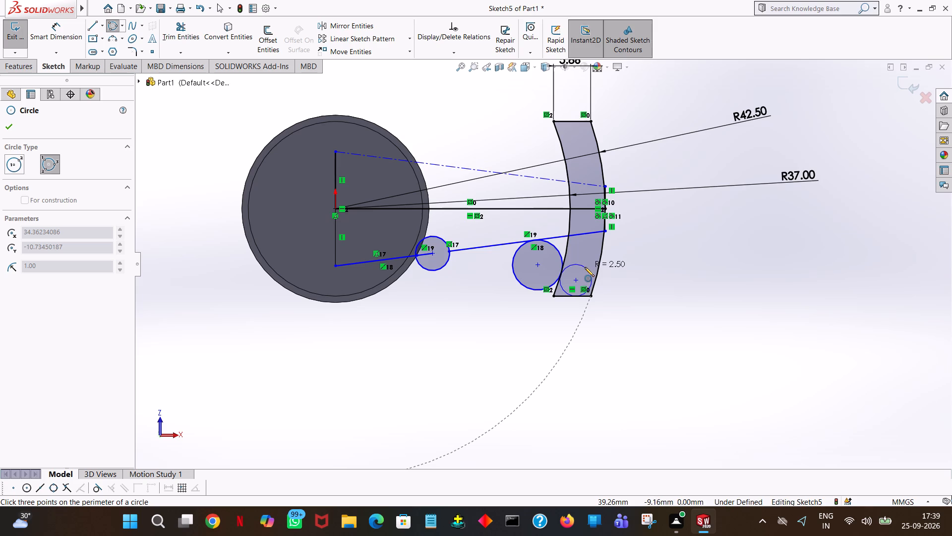
click(585, 267)
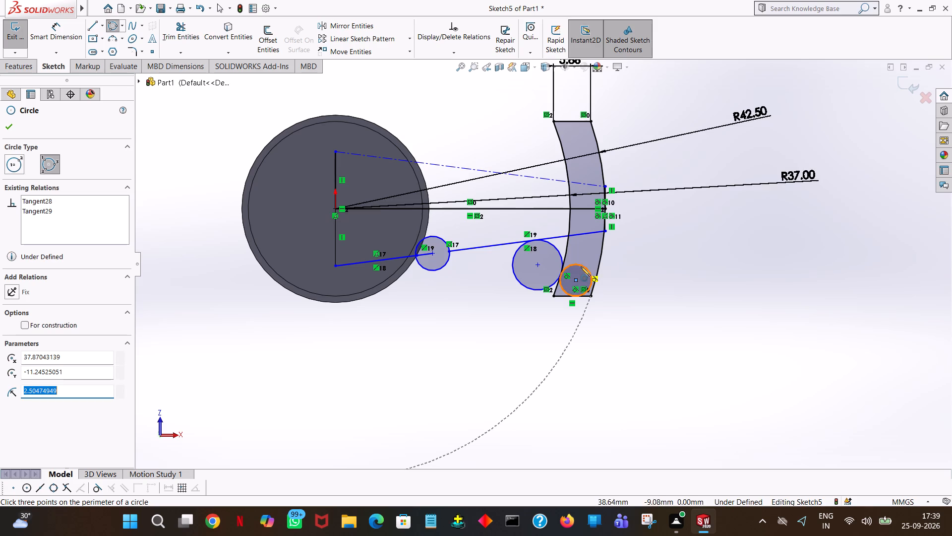
click(14, 130)
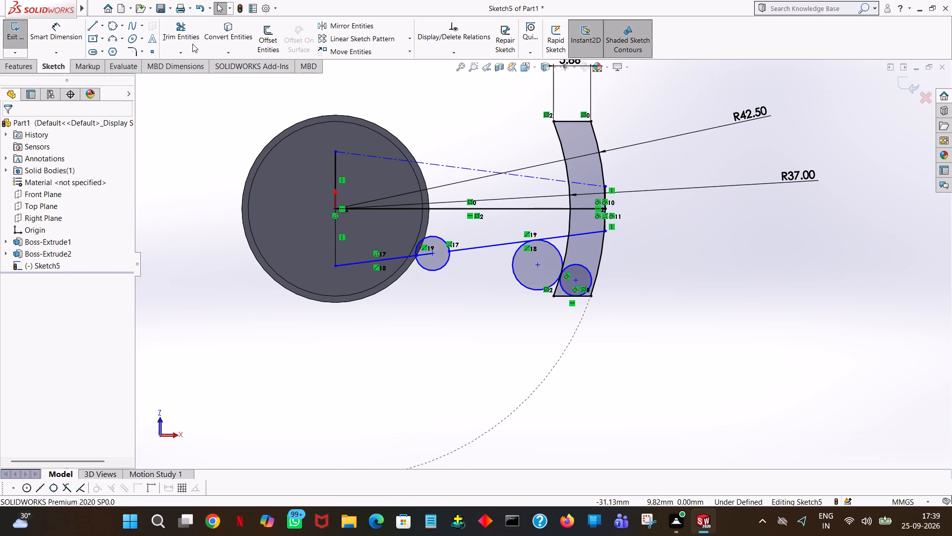
Make the larger circle tangent to the wing's inner arc and to the slanted line.
click(176, 33)
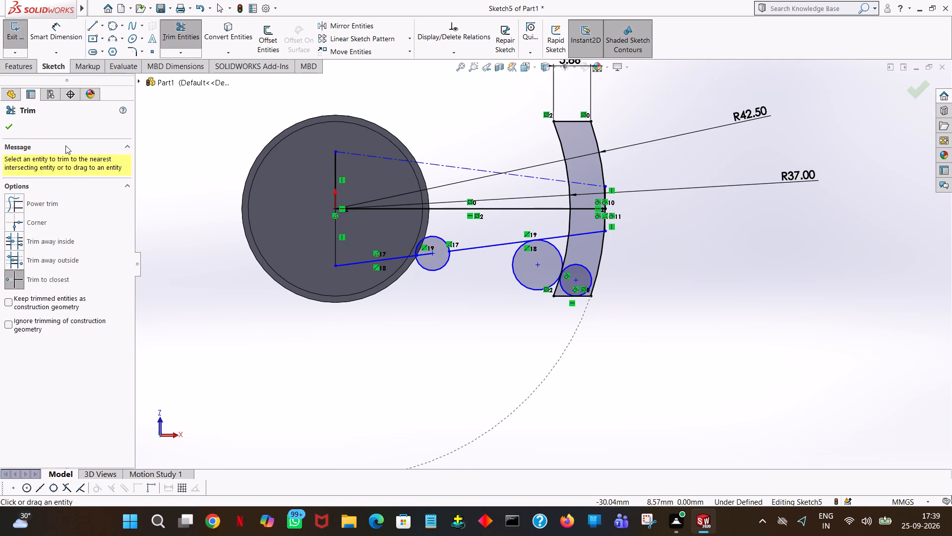
click(2, 130)
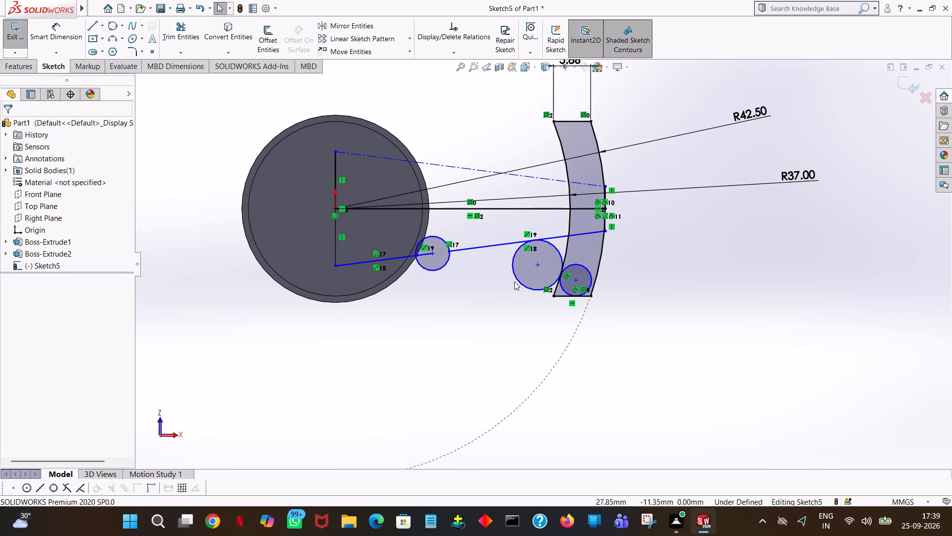
ctrl+click(520, 284)
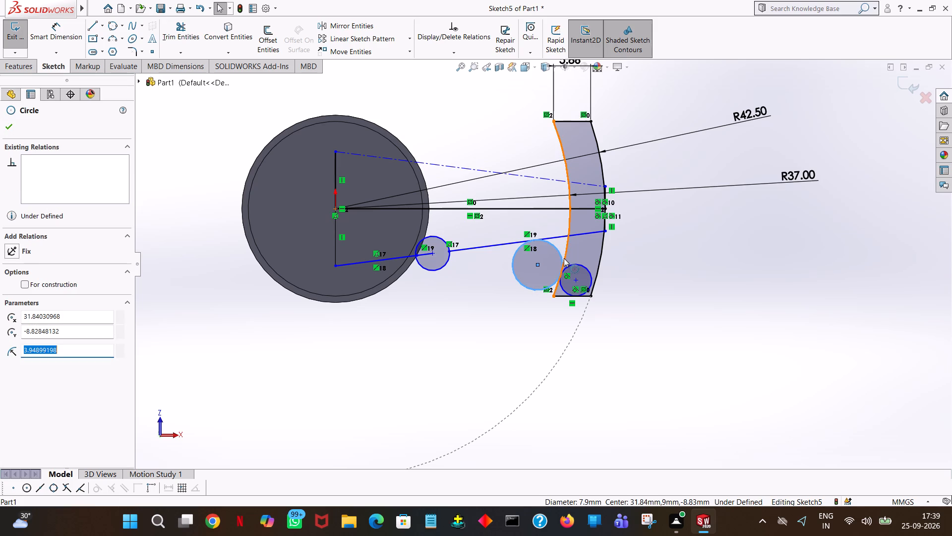
ctrl+click(564, 254)
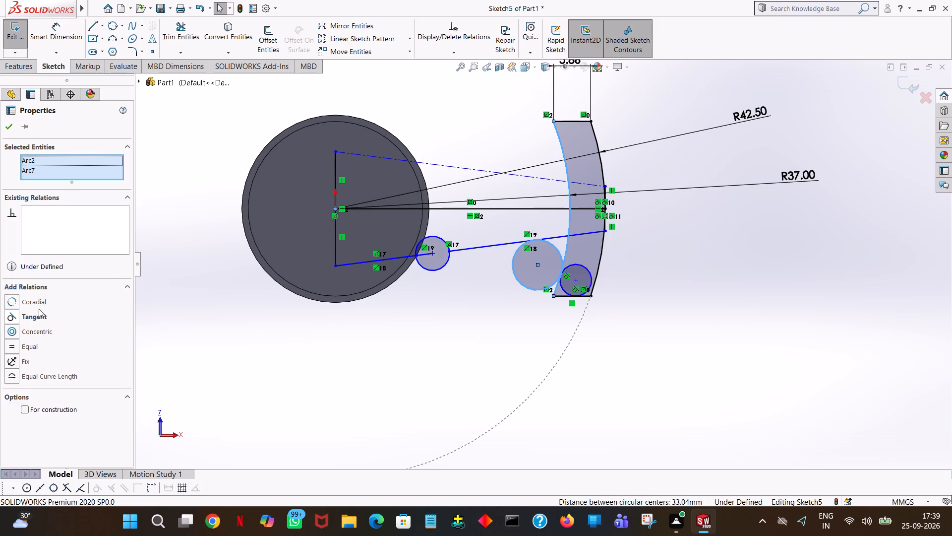
click(37, 313)
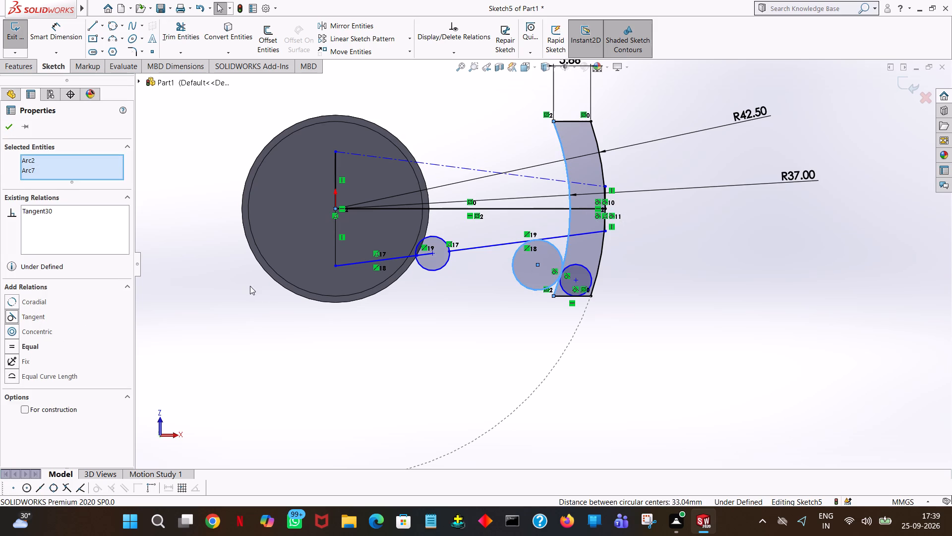
click(445, 350)
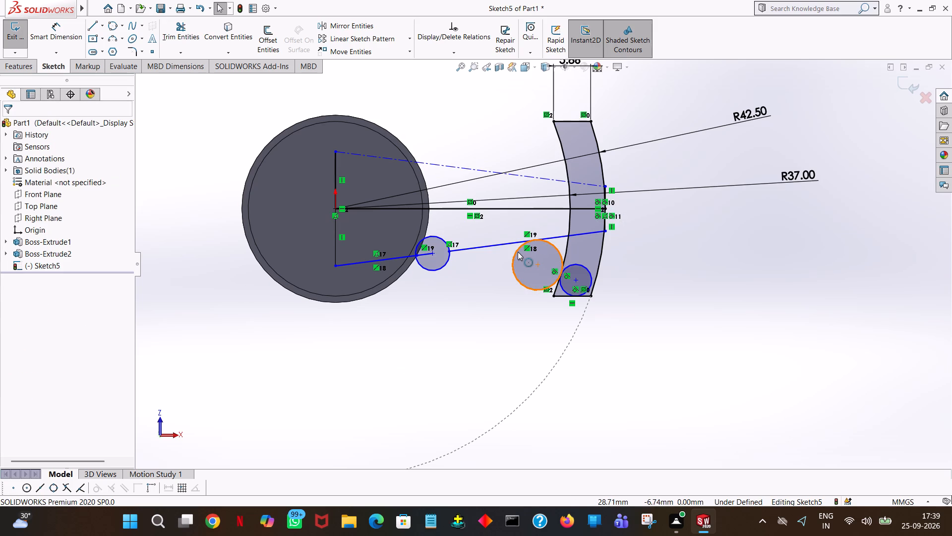
ctrl+click(518, 252)
ctrl+click(518, 243)
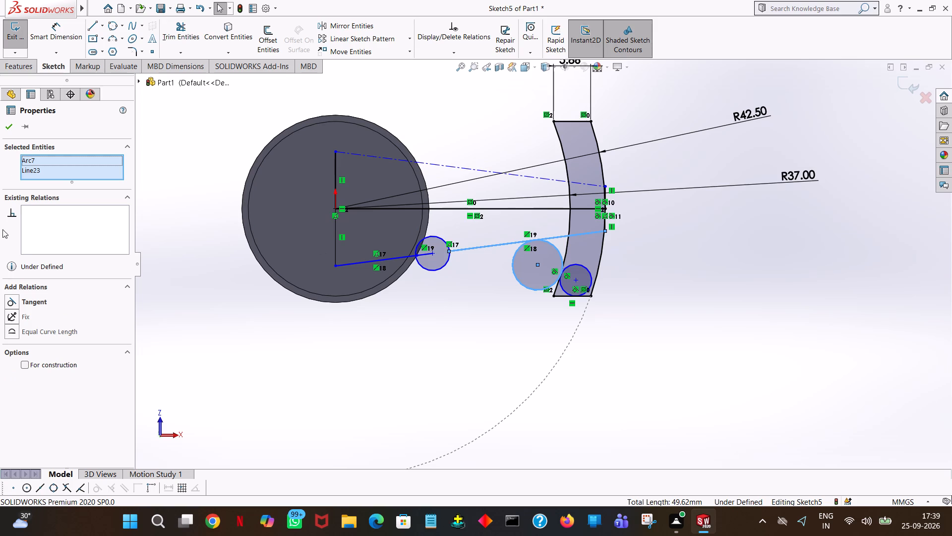
click(29, 301)
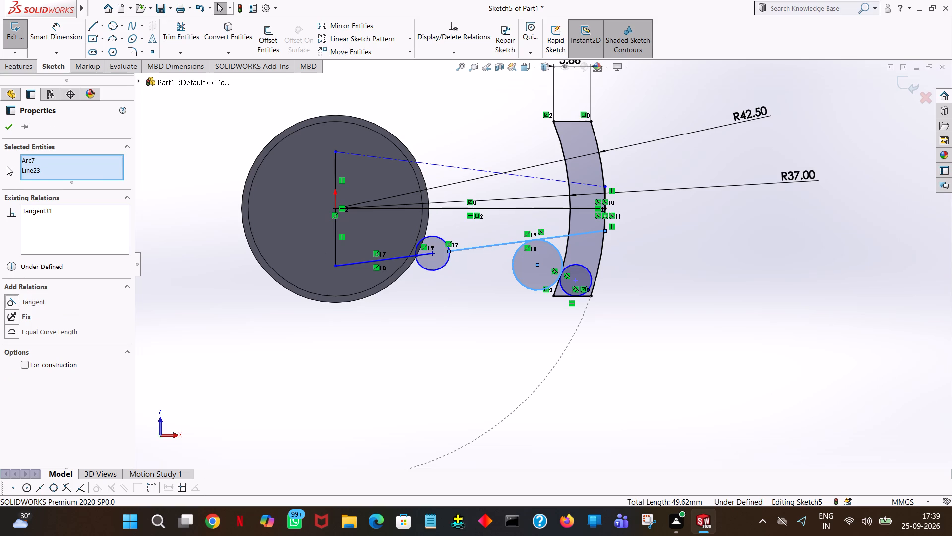
click(8, 132)
Trim the larger circle's outer portion, the wing's sharp inner corner and the 2.5 mm radius circle's upper portion, leaving two blend arcs.
click(183, 36)
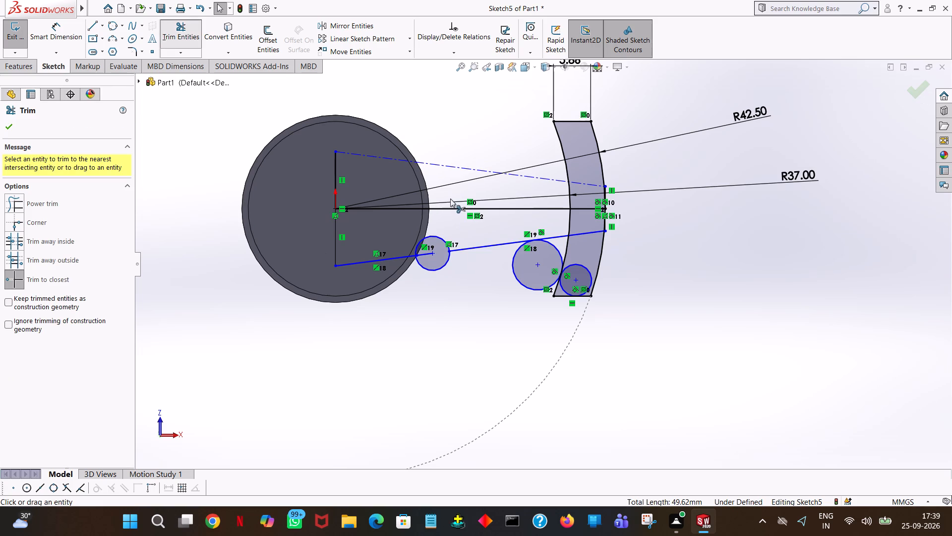
click(513, 274)
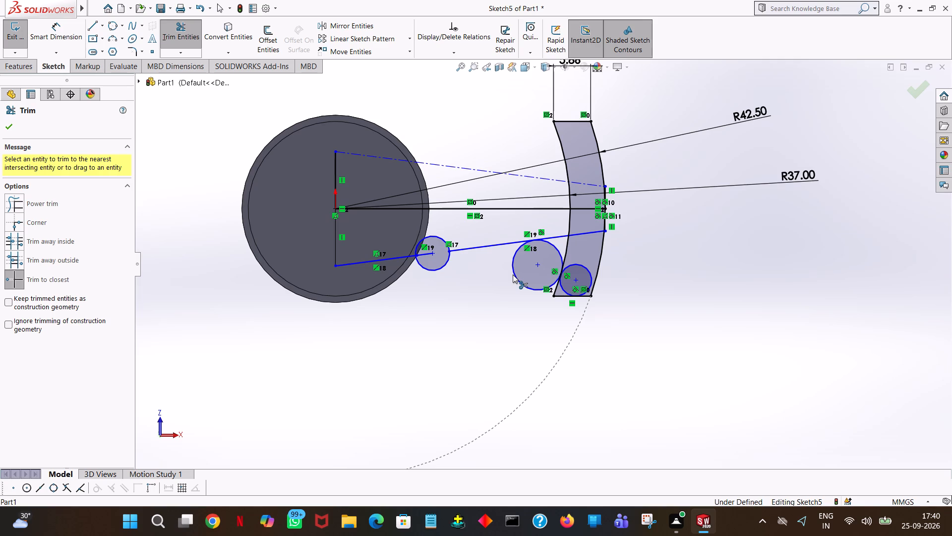
click(556, 290)
click(558, 295)
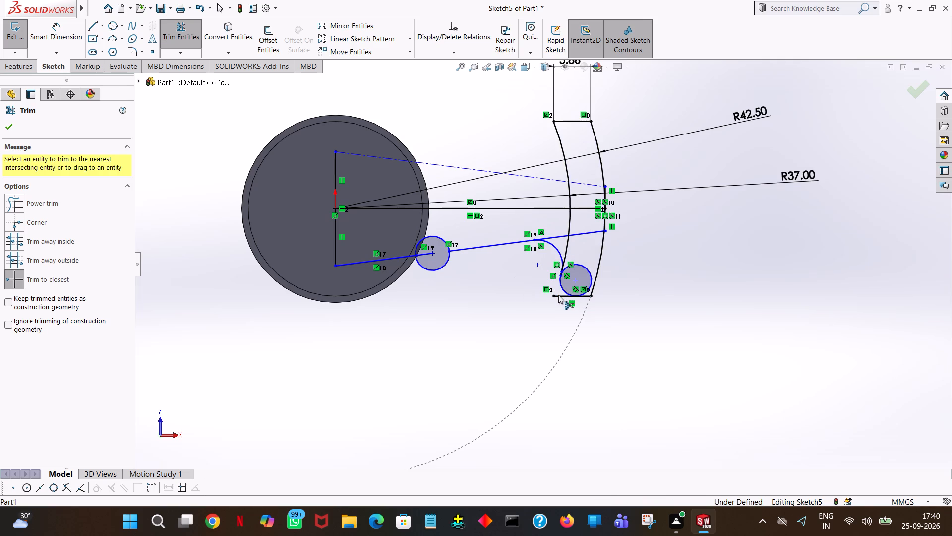
click(585, 268)
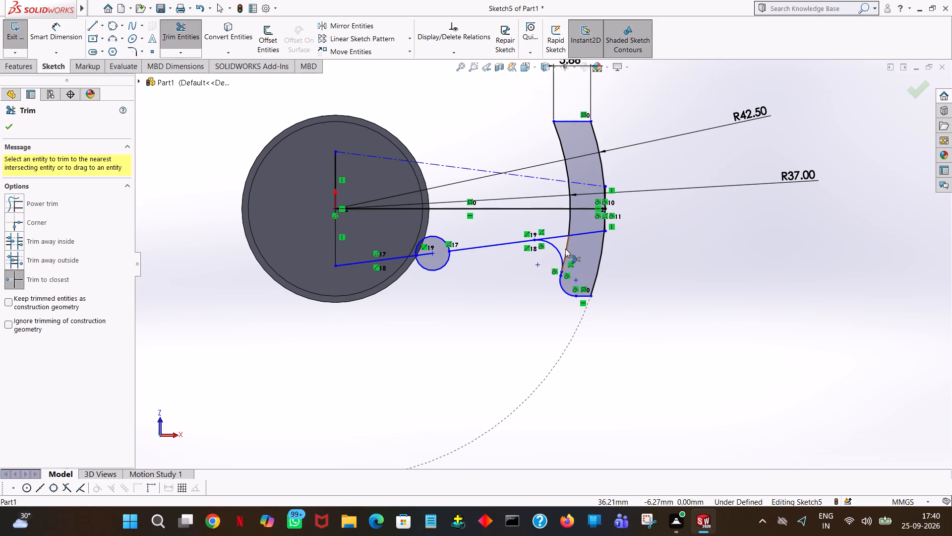
Trim the slanted line beyond the larger blend arc, and try to trim the wing's inner arc between the line and the blend.
click(565, 249)
click(565, 253)
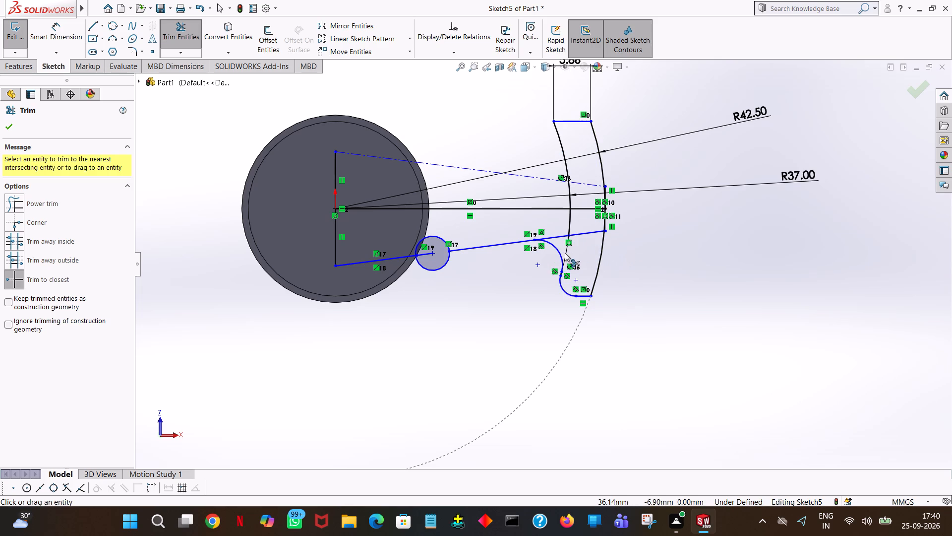
double_click(565, 253)
click(565, 253)
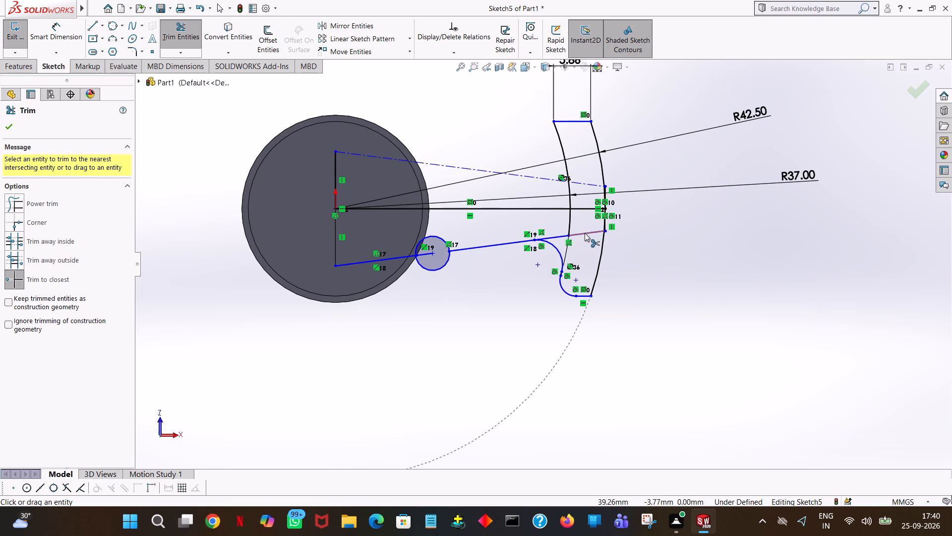
click(585, 233)
click(563, 236)
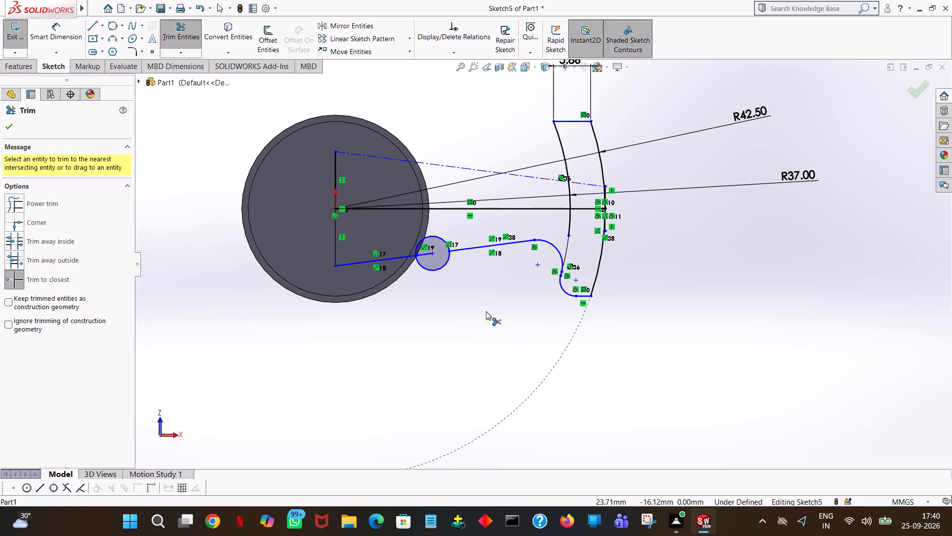
Trim the lower half of the small circle at the hub's edge and the slanted line's leftover piece inside it.
click(442, 268)
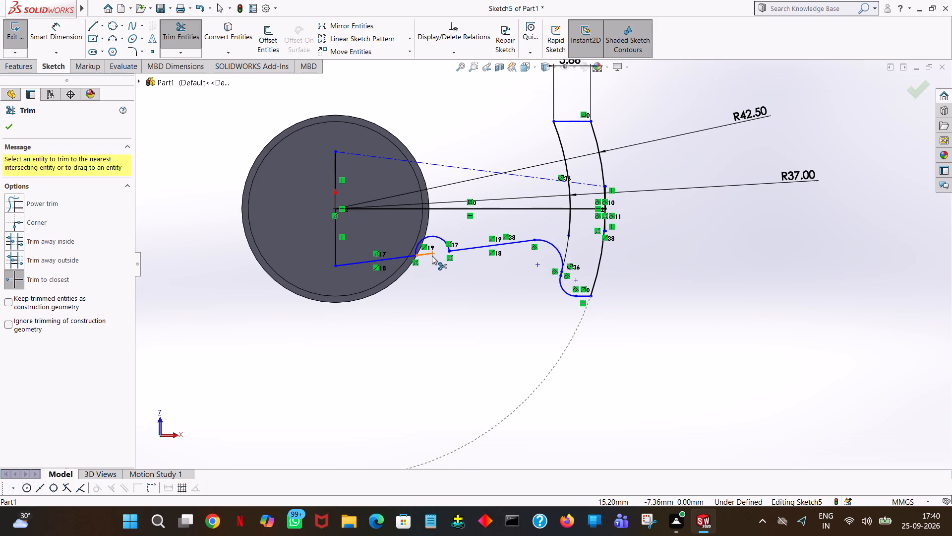
click(432, 256)
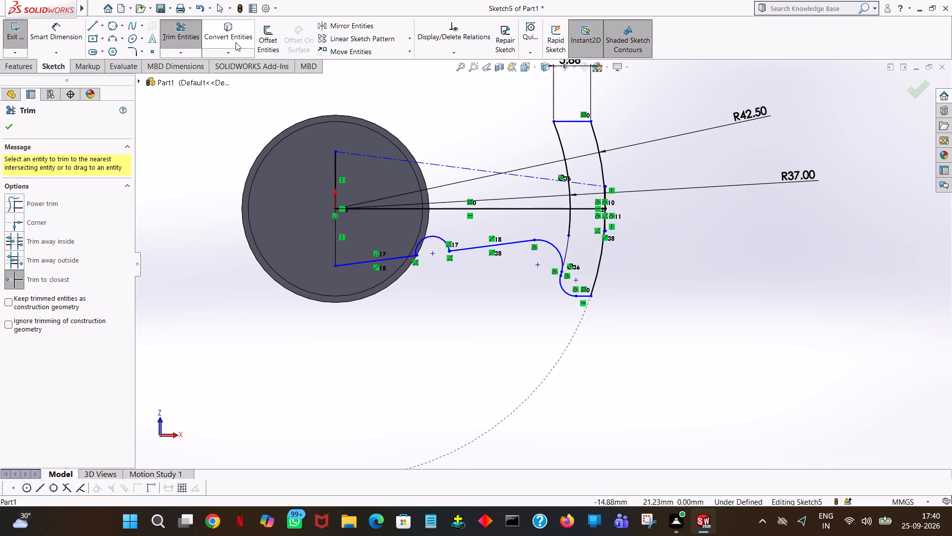
Add a 4 mm sketch fillet between the small arc at the hub's edge and the web's slanted line.
click(134, 51)
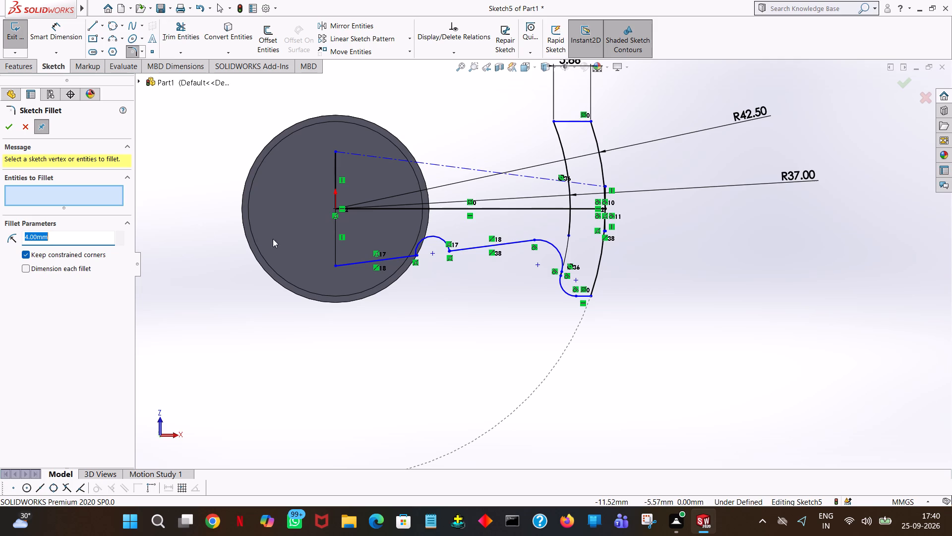
ctrl+scroll(460, 250, down, 7)
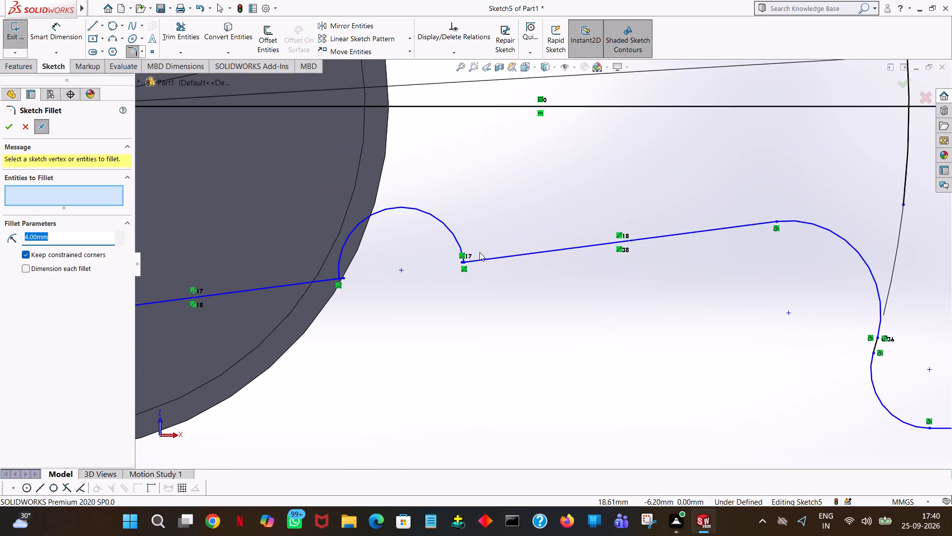
click(484, 258)
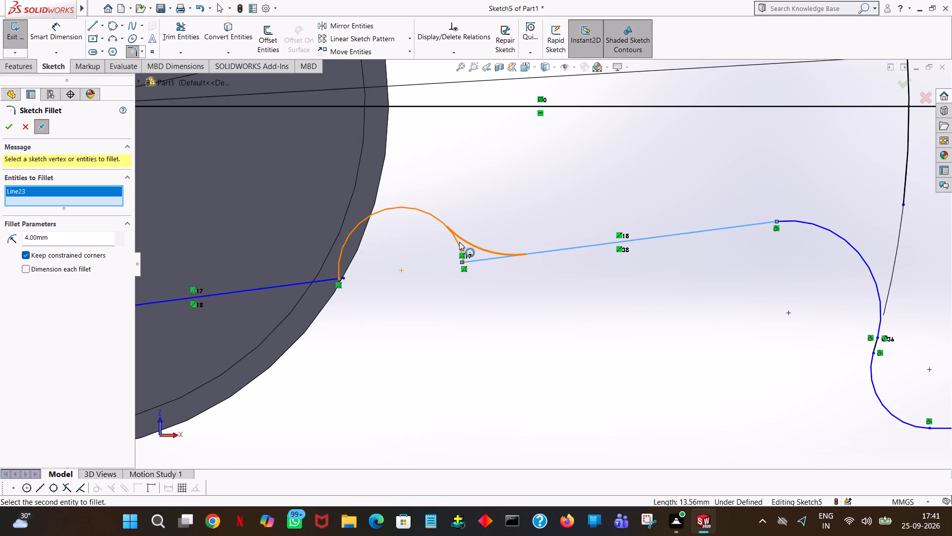
click(459, 242)
click(508, 263)
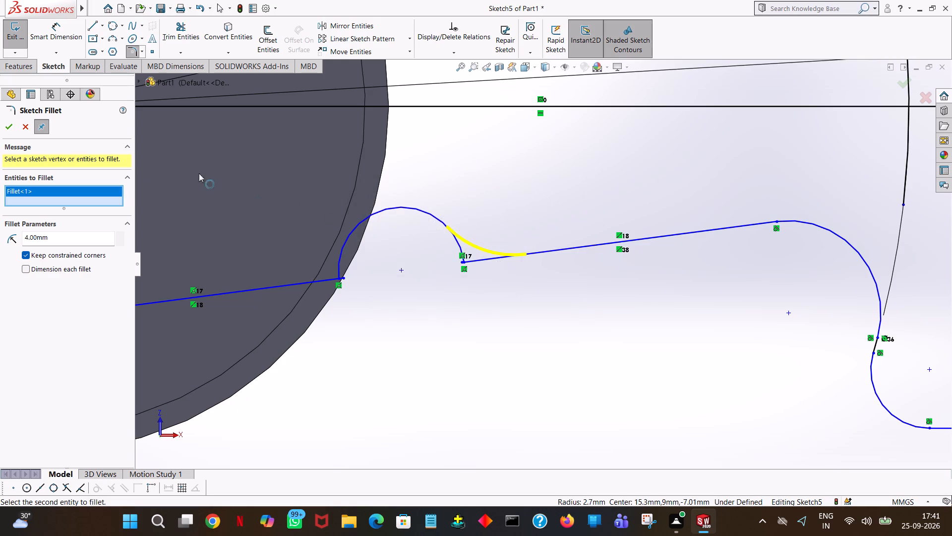
click(10, 129)
Mirror the lower web profile, from the arc at the hub through the blends to the wing's bottom edge, about the horizontal centre line.
ctrl+scroll(383, 214, down, 2)
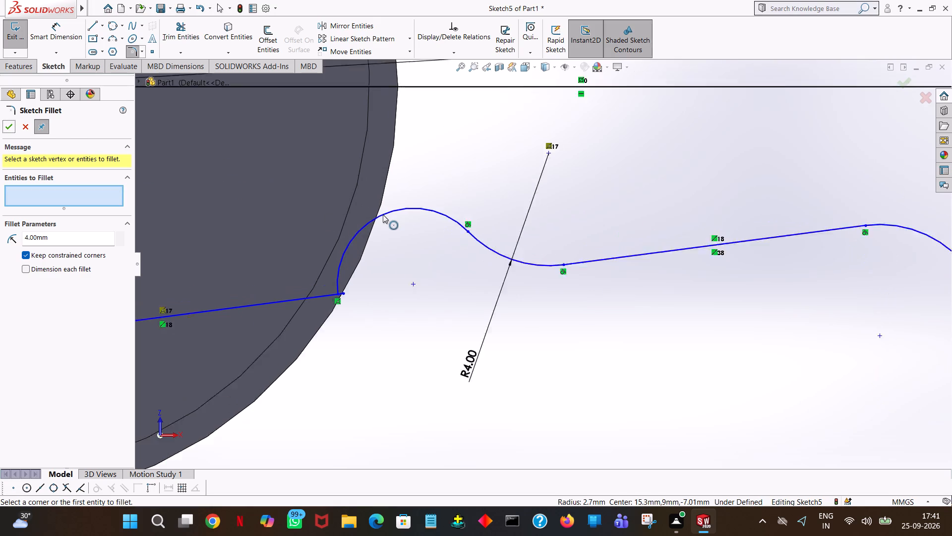
ctrl+scroll(383, 214, down, 2)
ctrl+scroll(383, 214, up, 10)
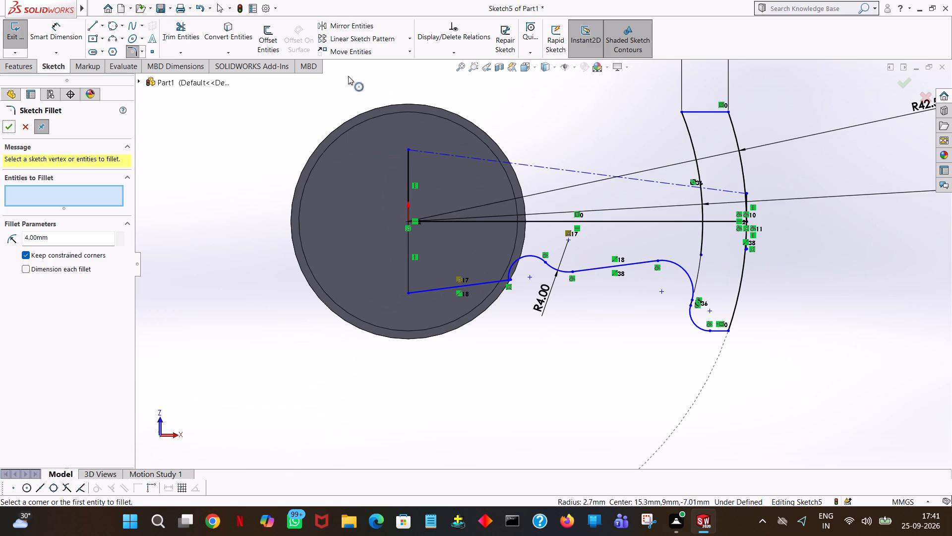
click(346, 30)
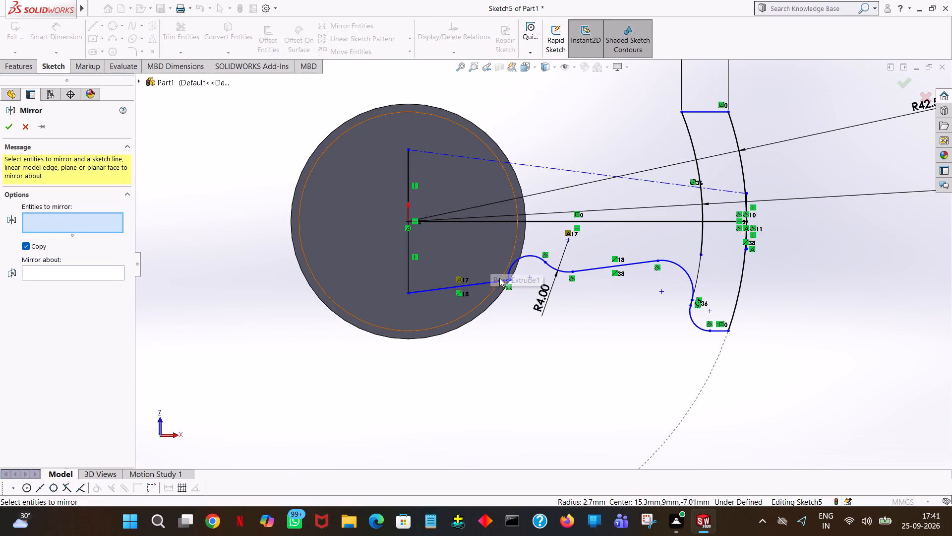
click(513, 266)
click(552, 266)
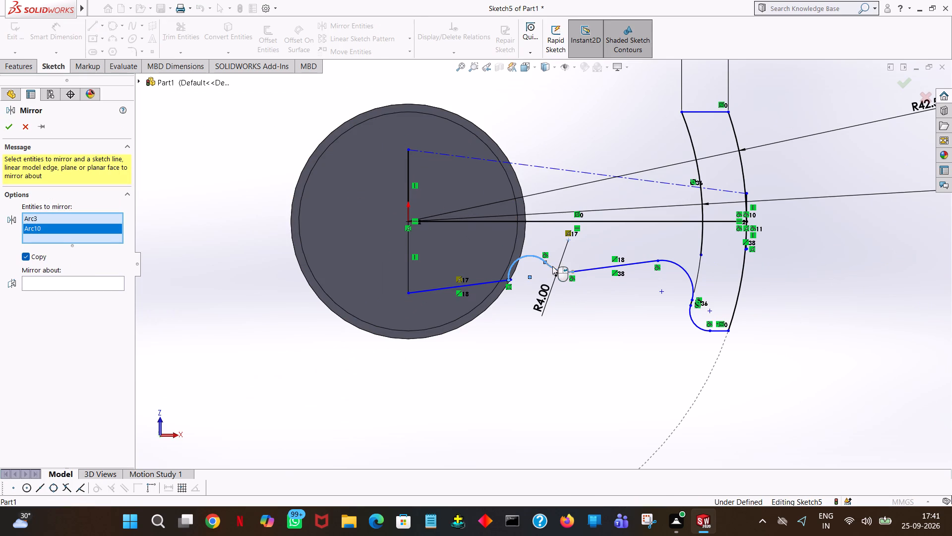
click(586, 270)
click(679, 266)
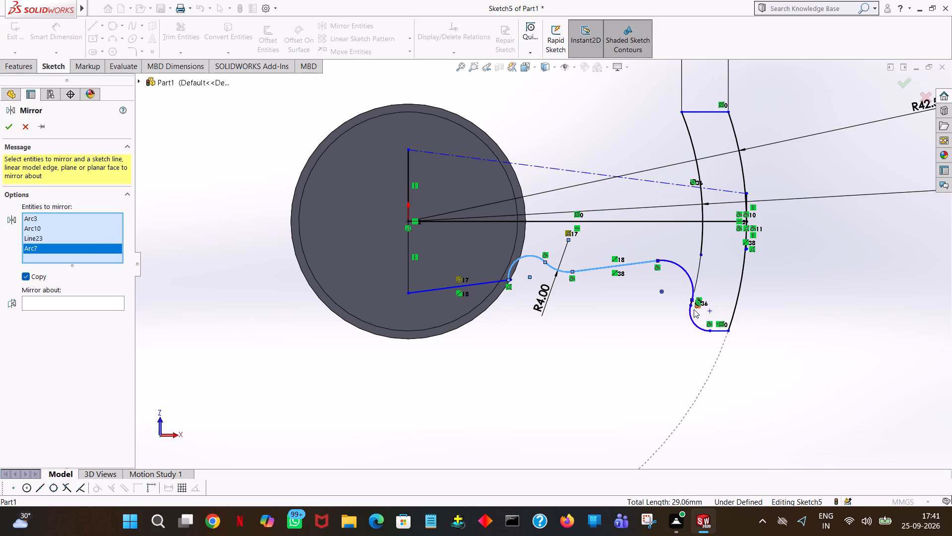
click(692, 315)
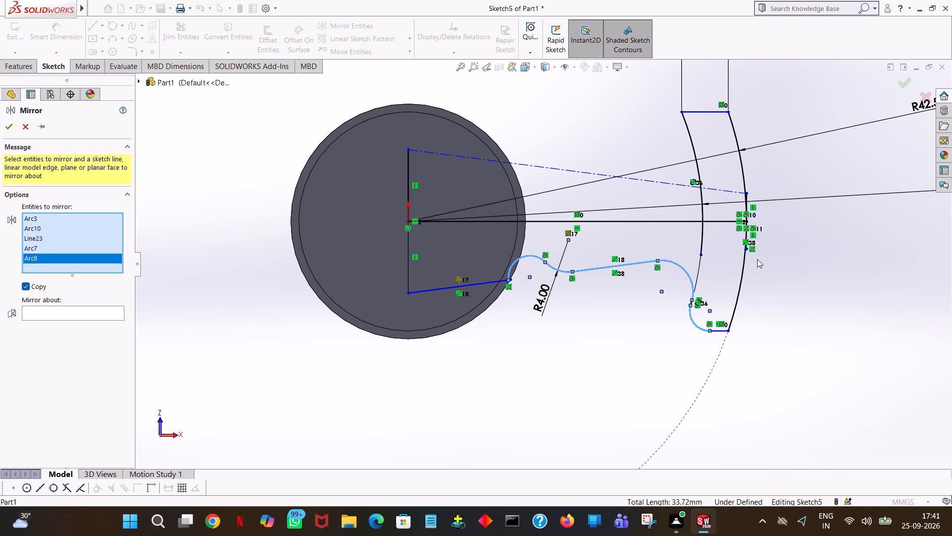
ctrl+scroll(710, 292, down, 6)
ctrl+scroll(630, 291, down, 4)
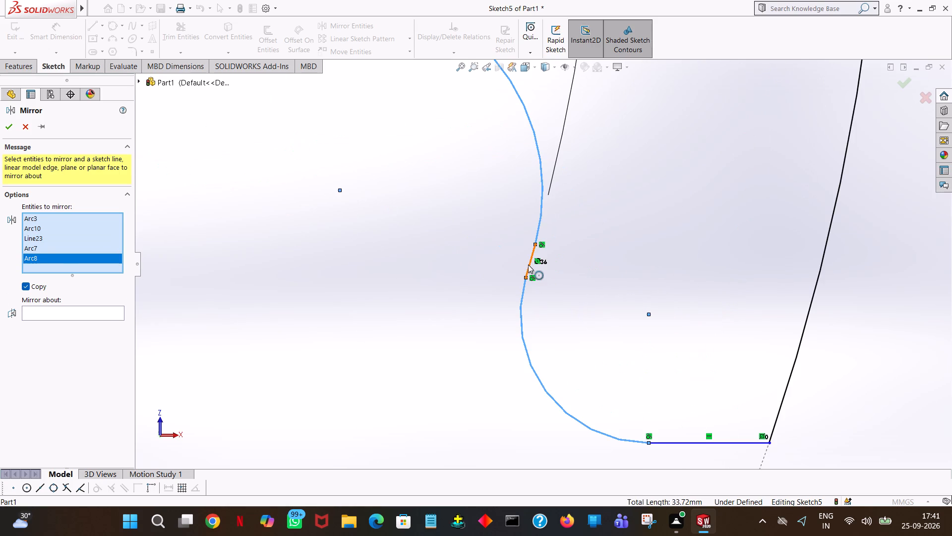
click(528, 265)
ctrl+scroll(632, 300, down, 2)
ctrl+scroll(635, 309, up, 10)
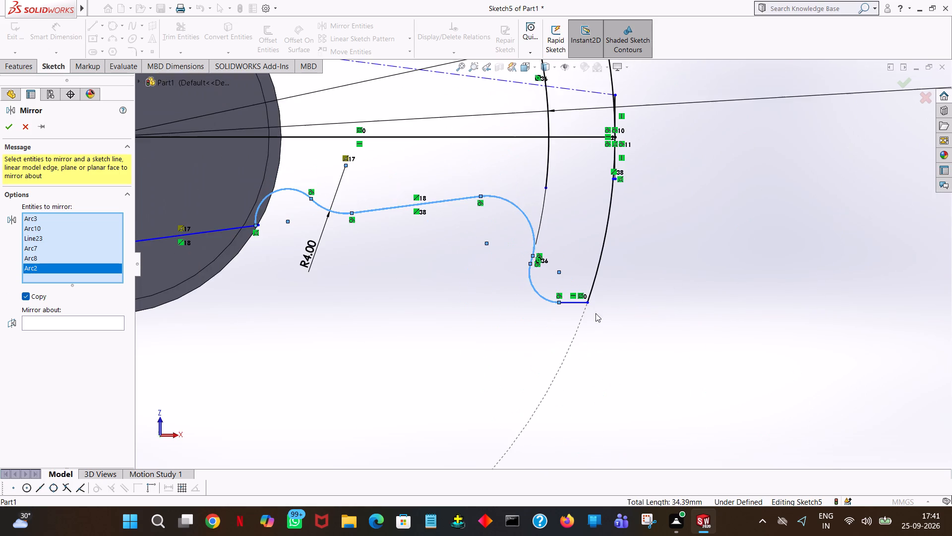
ctrl+scroll(579, 302, up, 1)
ctrl+click(579, 302)
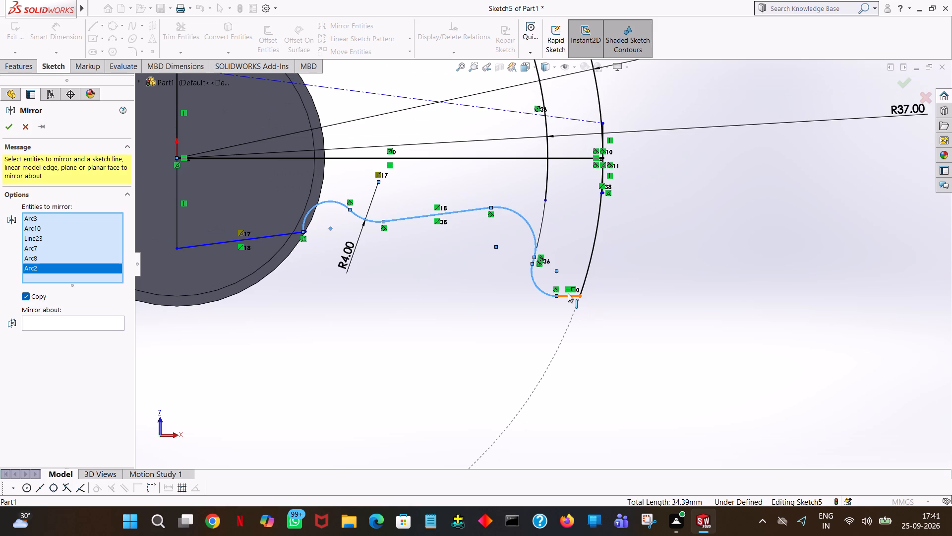
click(568, 294)
click(56, 329)
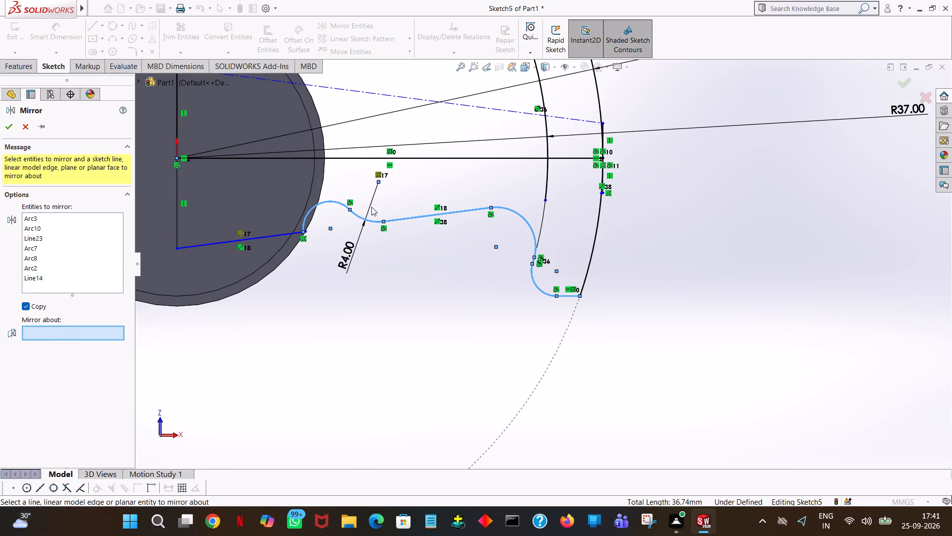
click(415, 160)
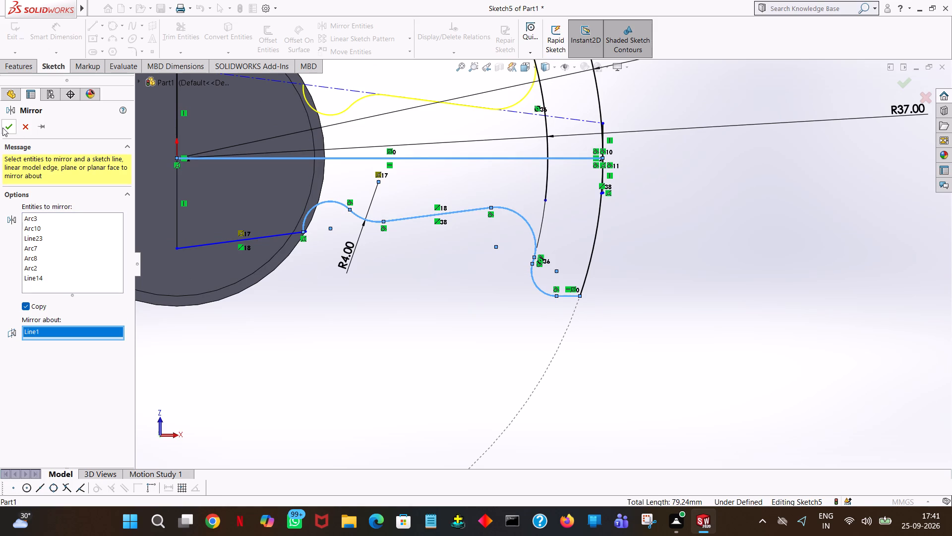
click(2, 127)
Trim the wing's sharp upper inner corner, removing the top edge and inner arc portions beyond the mirrored blend arc.
ctrl+scroll(411, 155, down, 1)
ctrl+scroll(411, 155, up, 8)
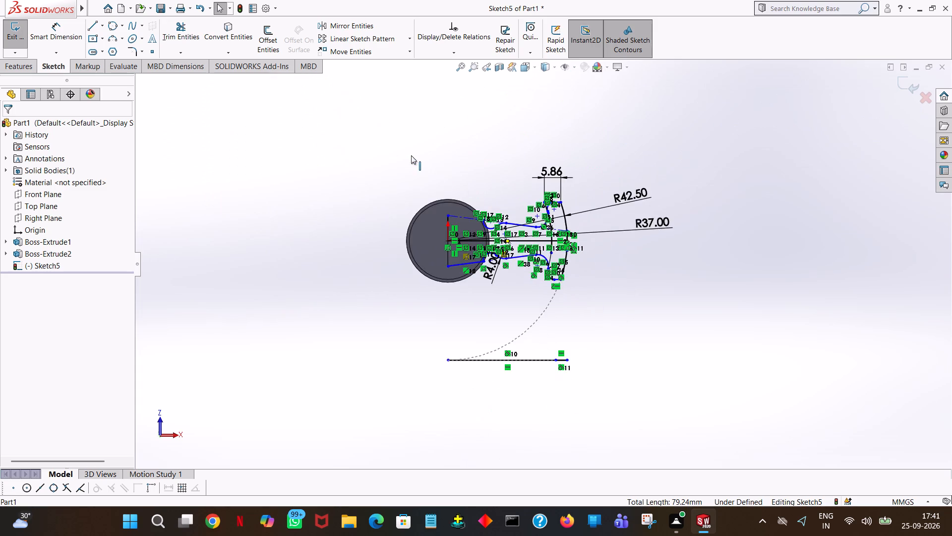
ctrl+scroll(536, 169, down, 5)
ctrl+scroll(566, 369, down, 3)
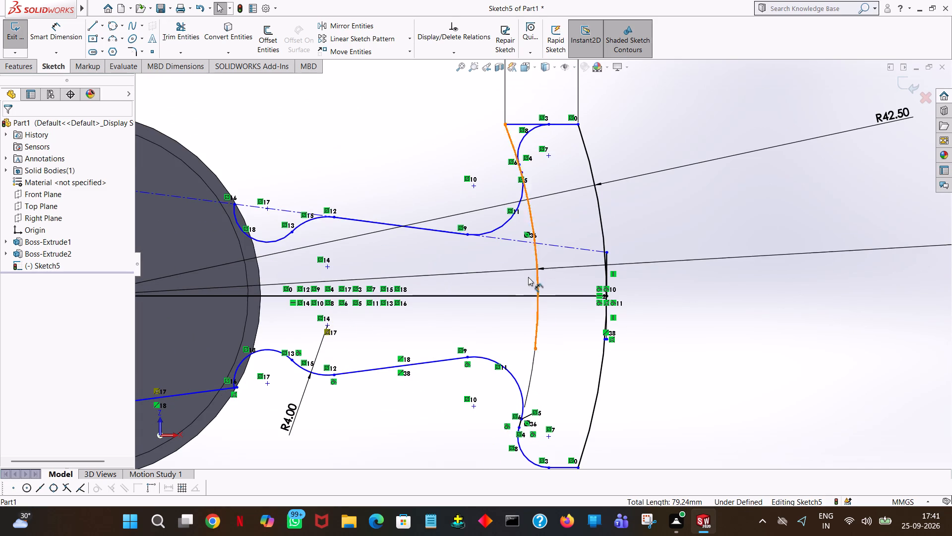
click(175, 35)
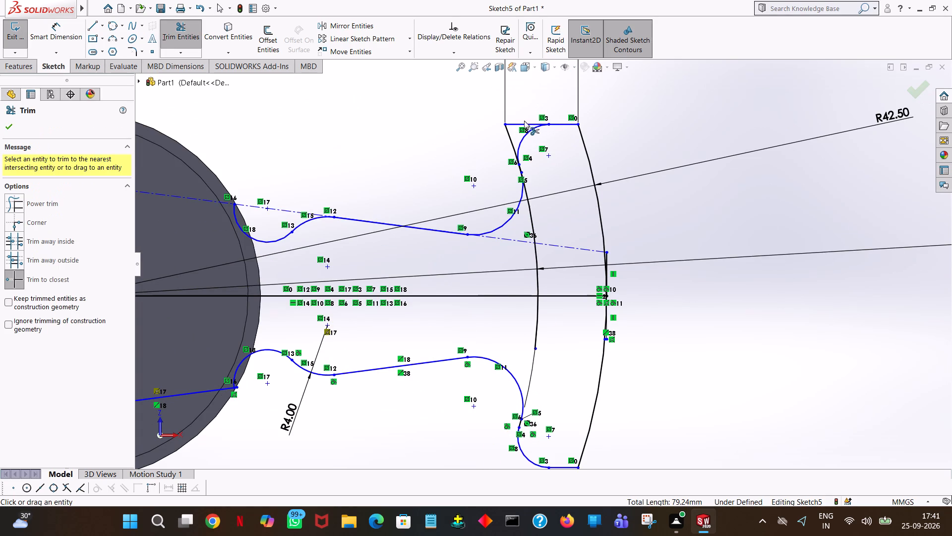
click(518, 124)
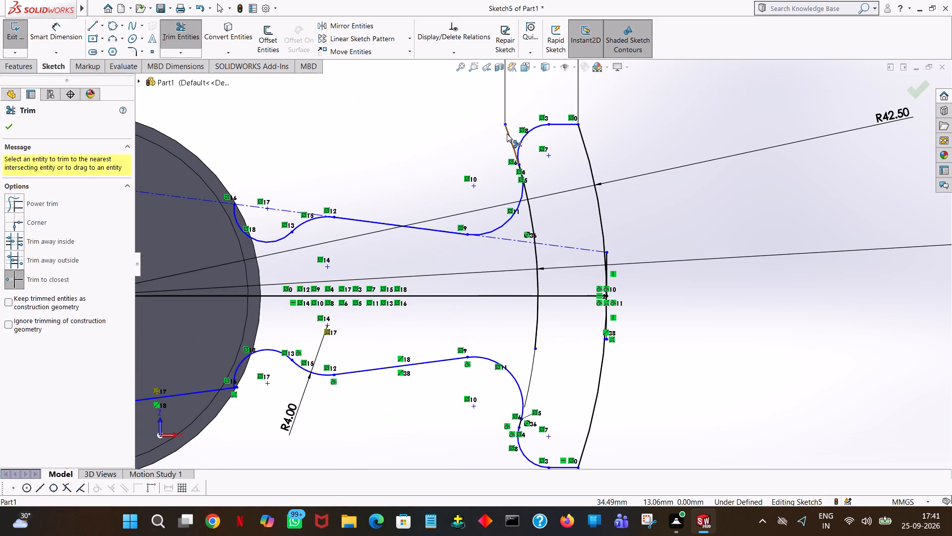
click(507, 134)
click(521, 268)
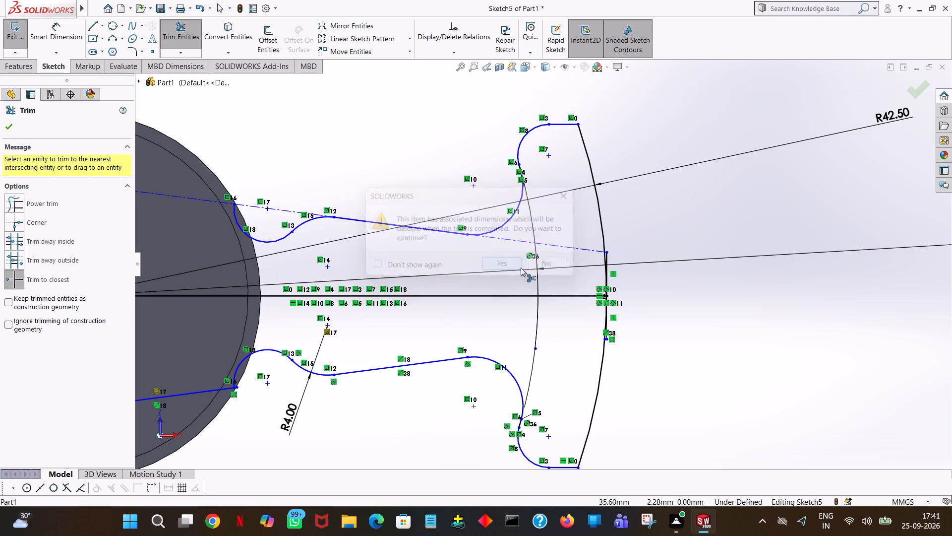
Trim away the short vertical line at the middle of the wing's outer arc.
click(607, 265)
ctrl+scroll(611, 324, down, 4)
click(584, 323)
ctrl+scroll(605, 324, down, 5)
ctrl+scroll(605, 324, up, 12)
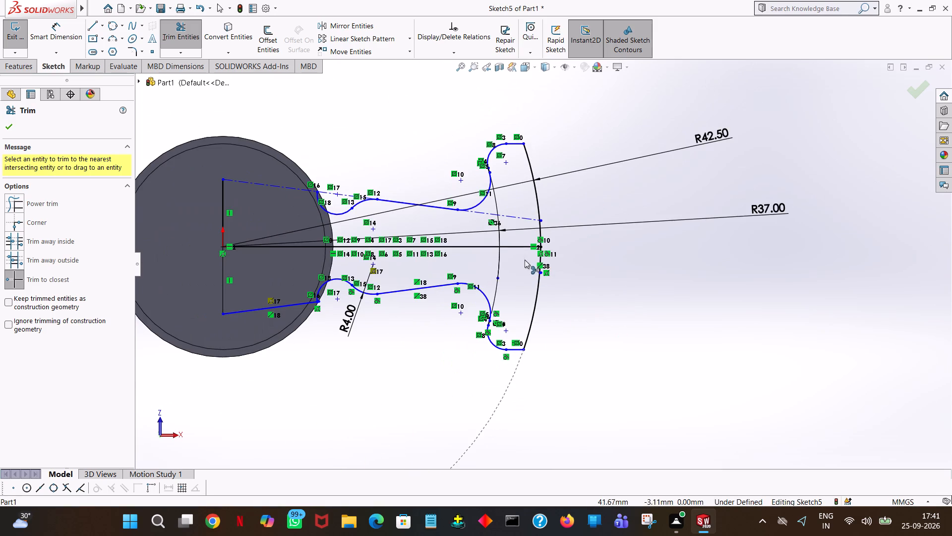
Trim away the remaining portions of the wing's R37 inner arc between the upper and lower blends.
click(497, 204)
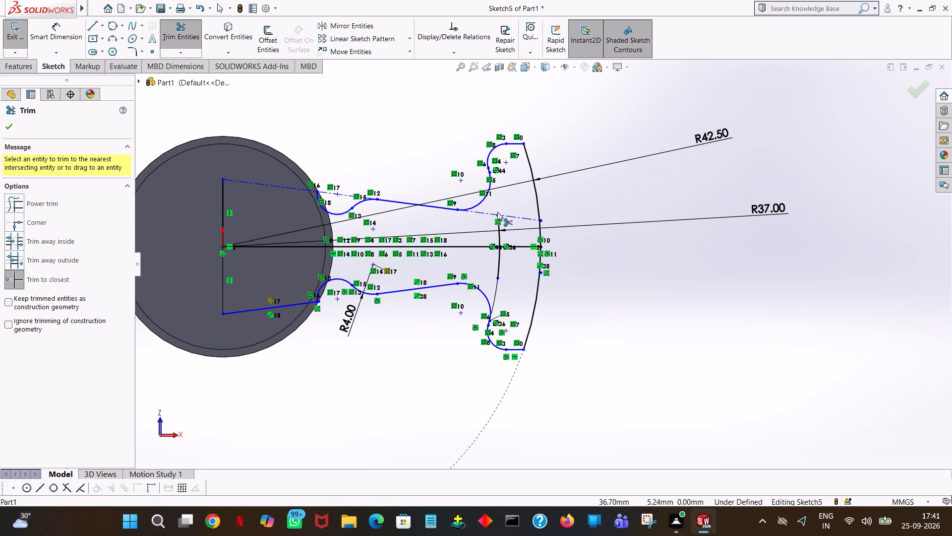
click(497, 237)
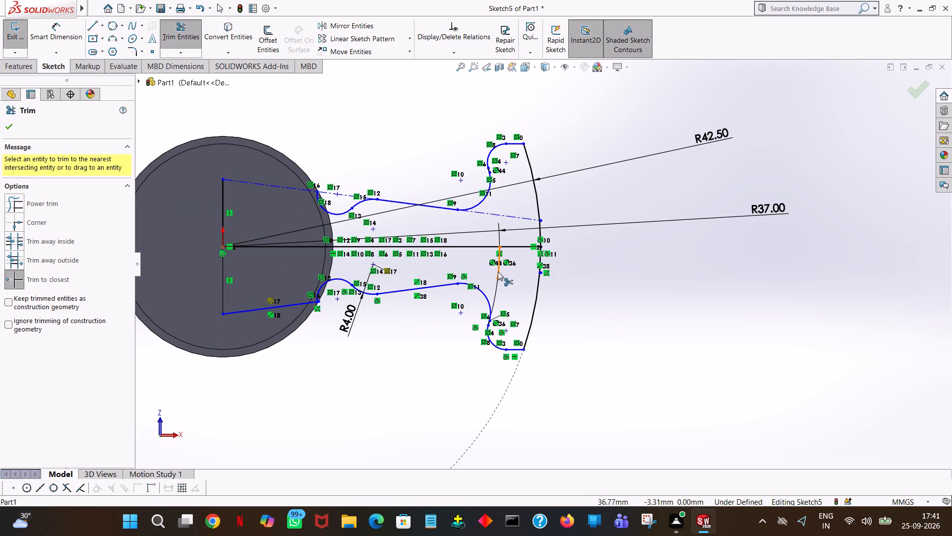
click(498, 271)
click(495, 285)
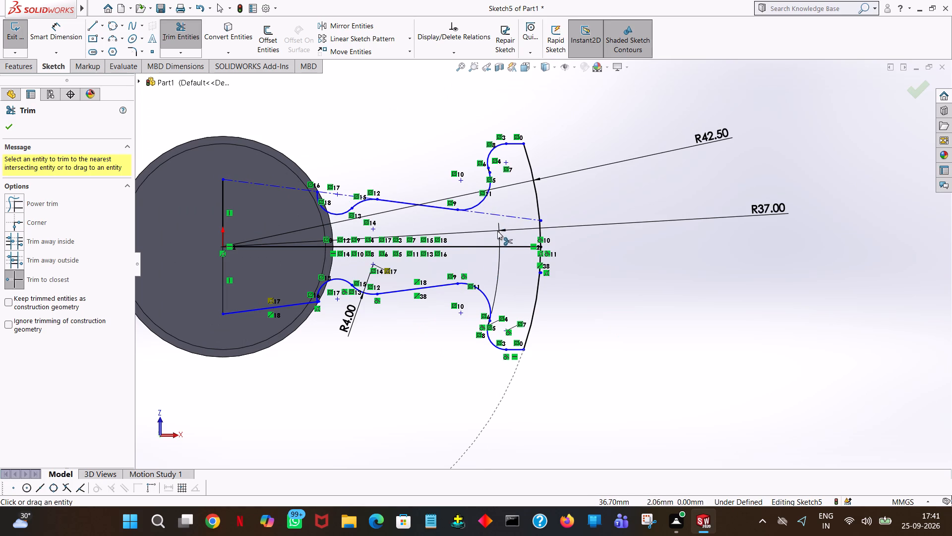
click(497, 231)
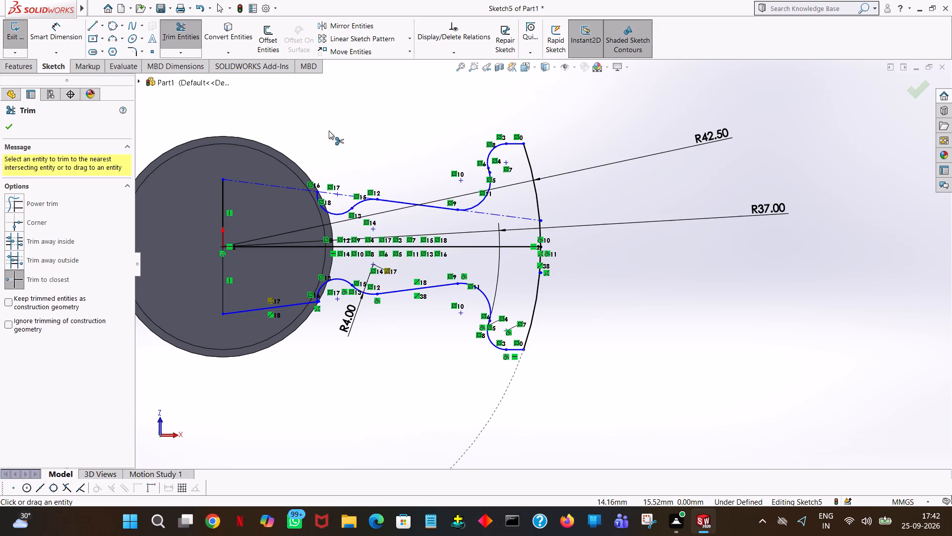
Mirror the whole web-and-wing profile, including the R42.5 outer arc, about the vertical line through the hub centre.
ctrl+middle_drag(329, 131, 432, 129)
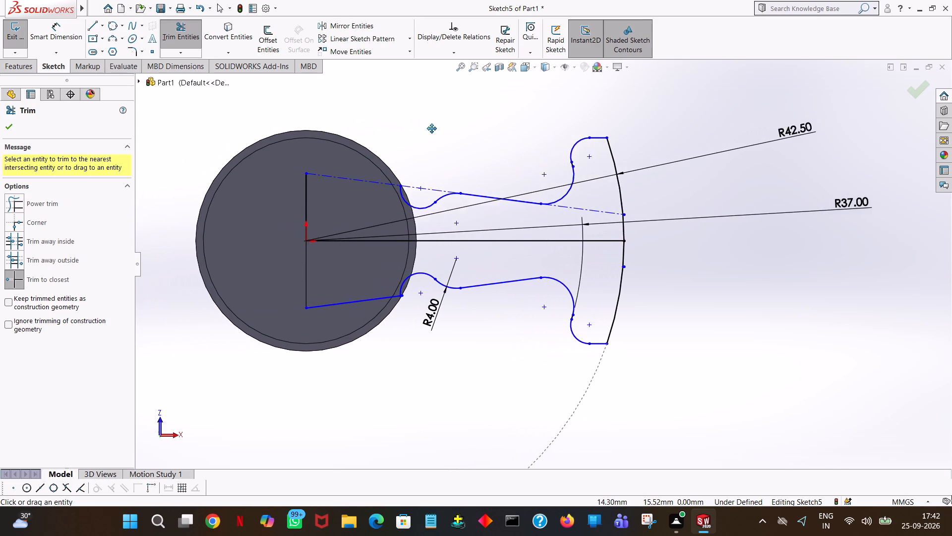
ctrl+middle_drag(432, 129, 483, 130)
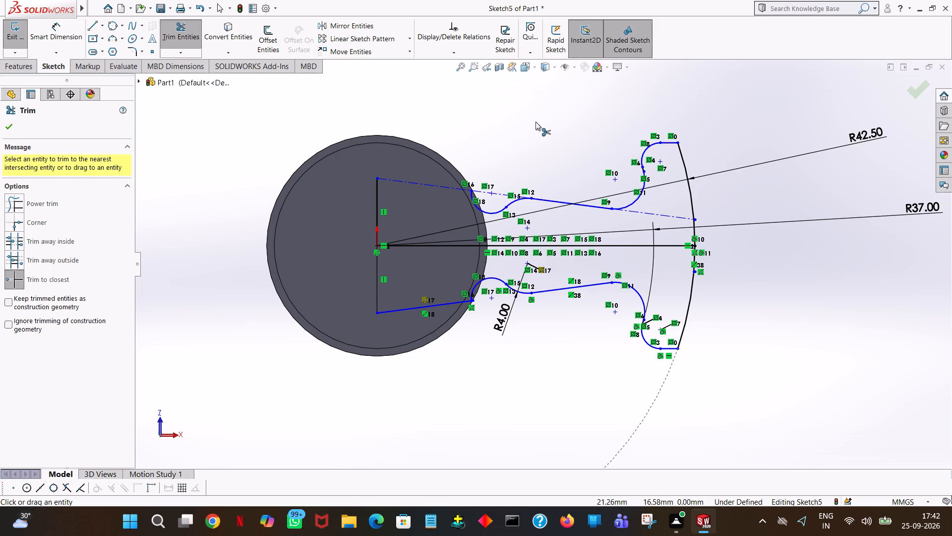
click(362, 24)
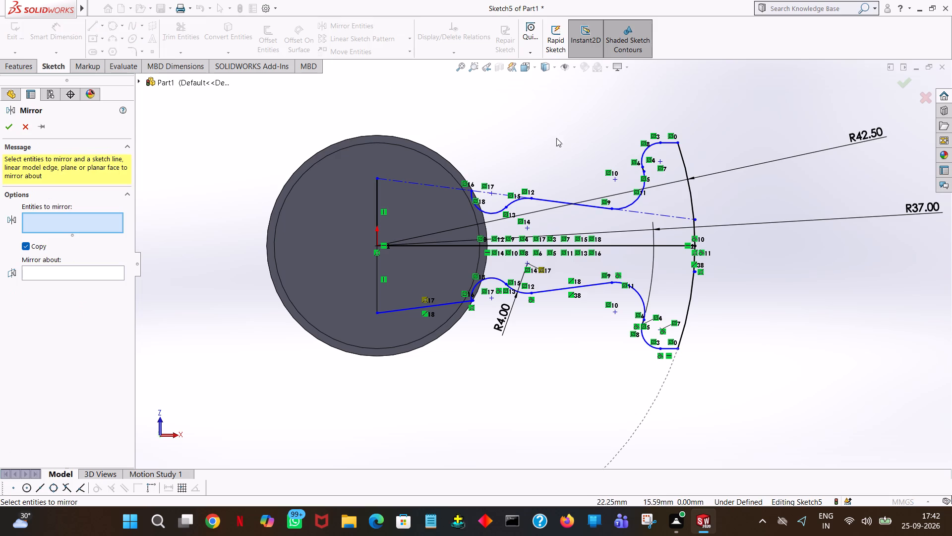
drag(769, 94, 561, 110)
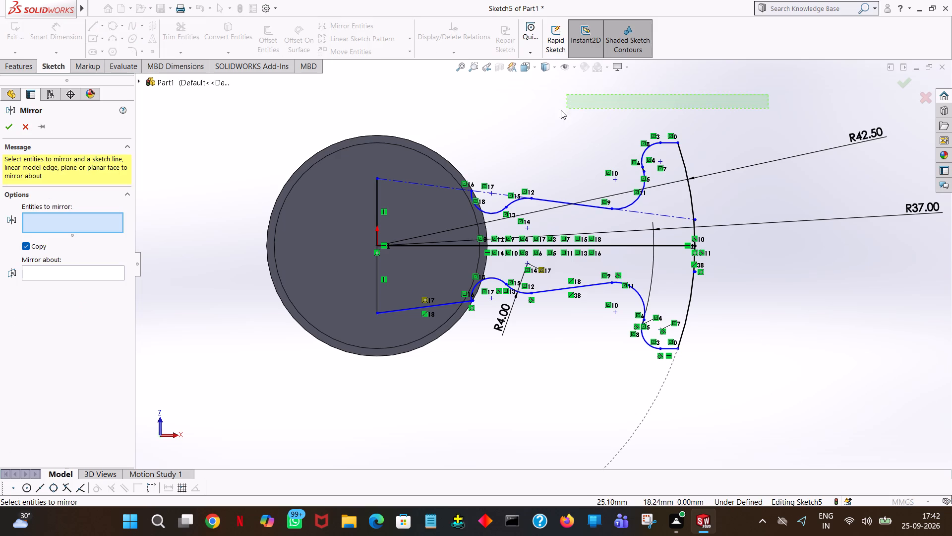
drag(561, 110, 491, 175)
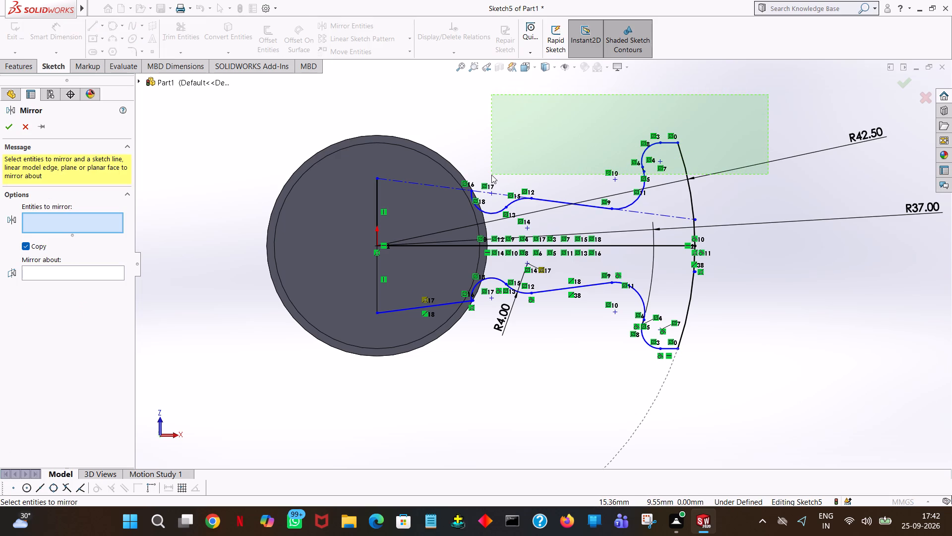
drag(491, 175, 488, 207)
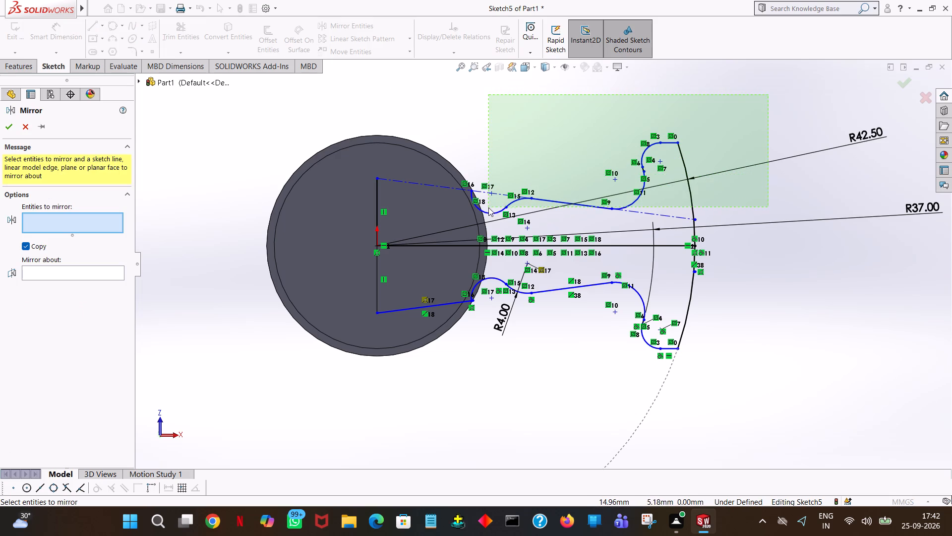
drag(488, 207, 467, 188)
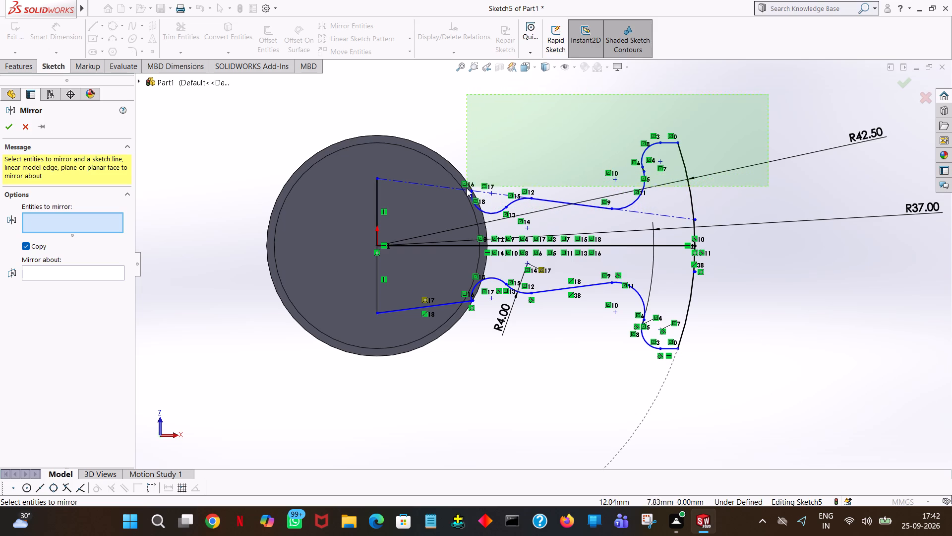
drag(467, 188, 476, 295)
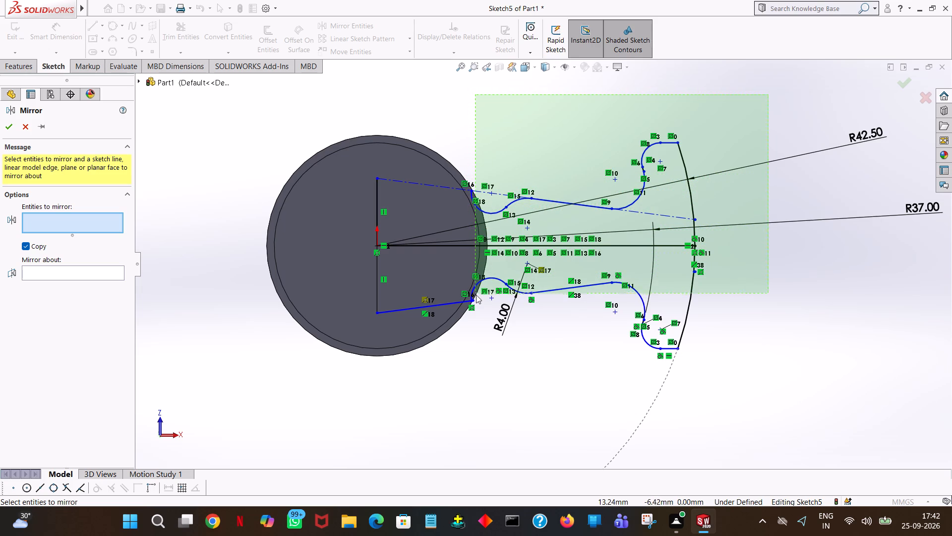
drag(476, 295, 437, 402)
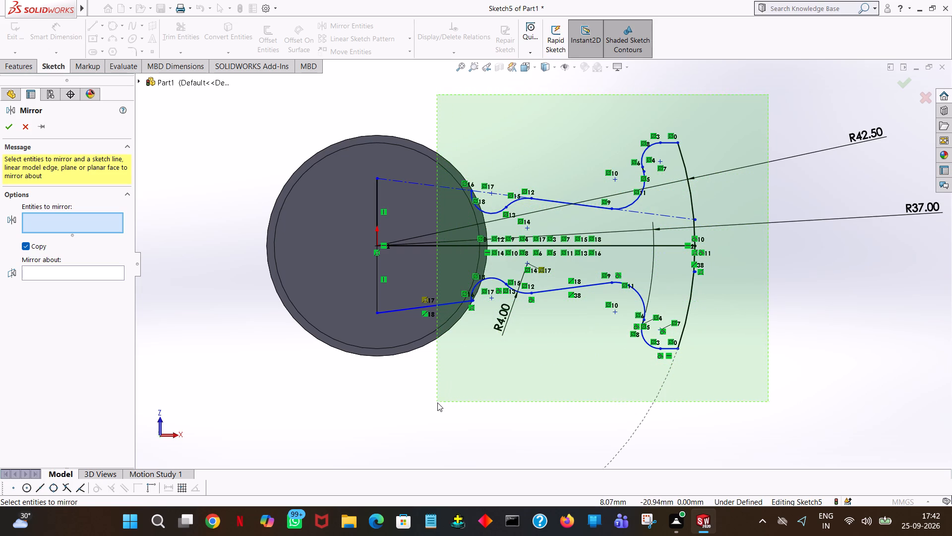
drag(437, 402, 437, 403)
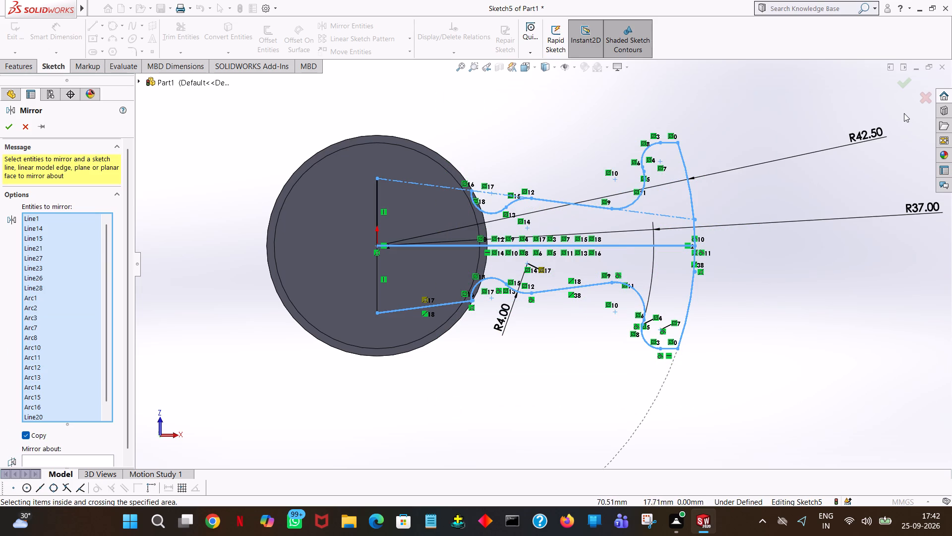
click(80, 460)
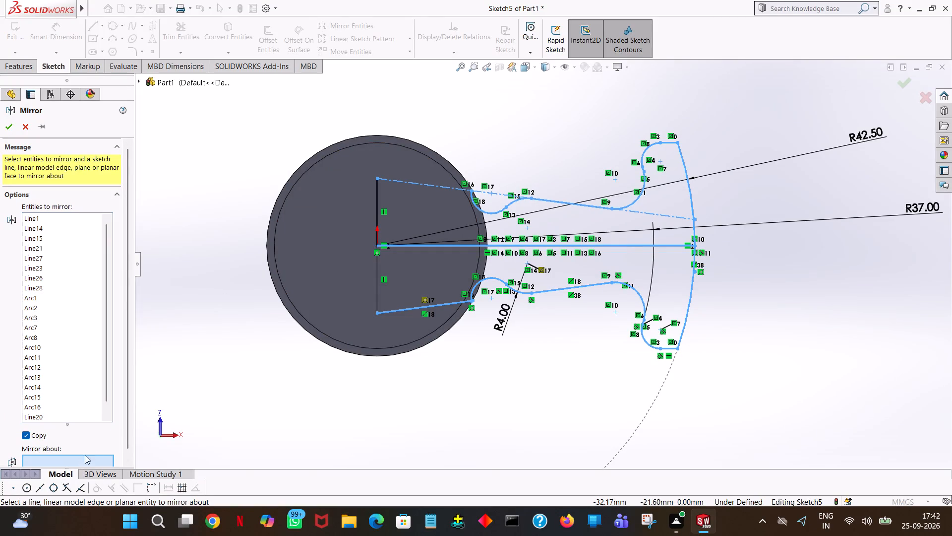
click(377, 280)
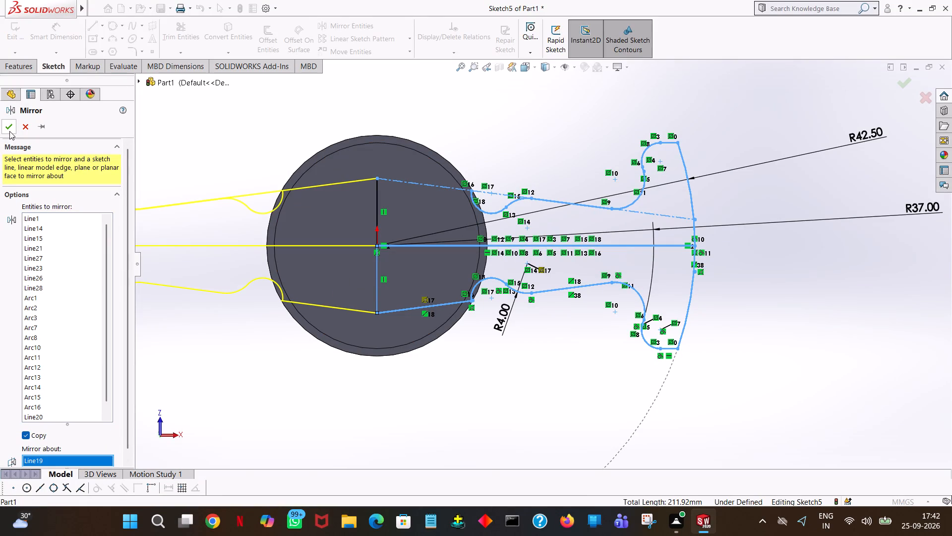
click(9, 131)
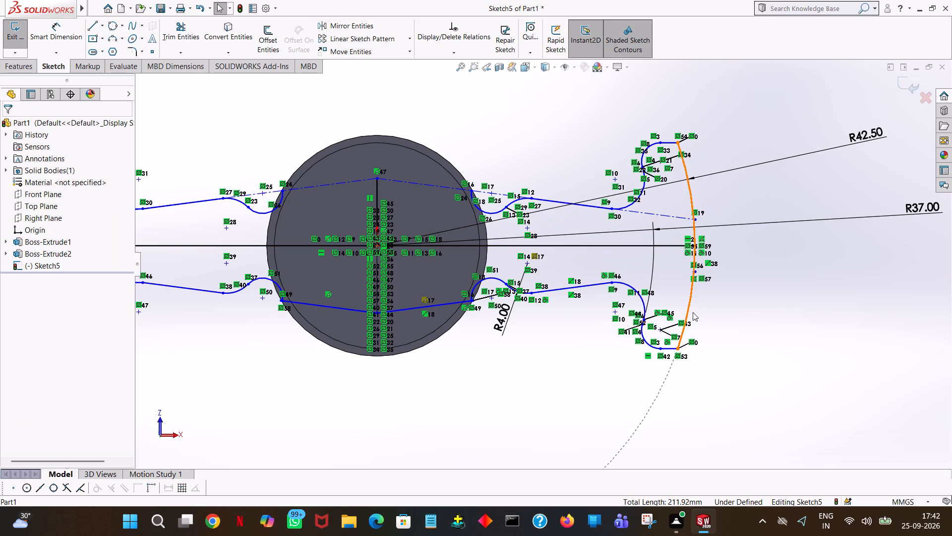
ctrl+scroll(663, 303, down, 7)
ctrl+scroll(663, 303, up, 11)
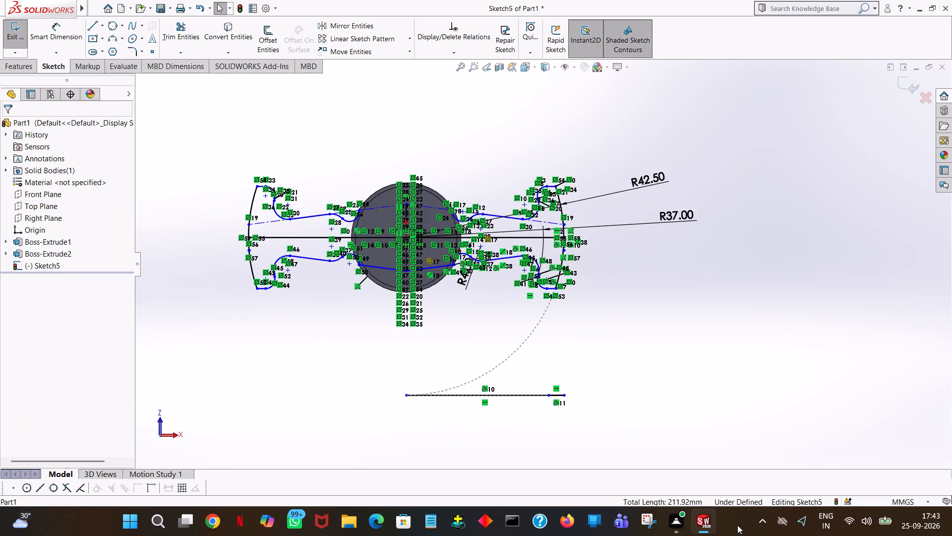
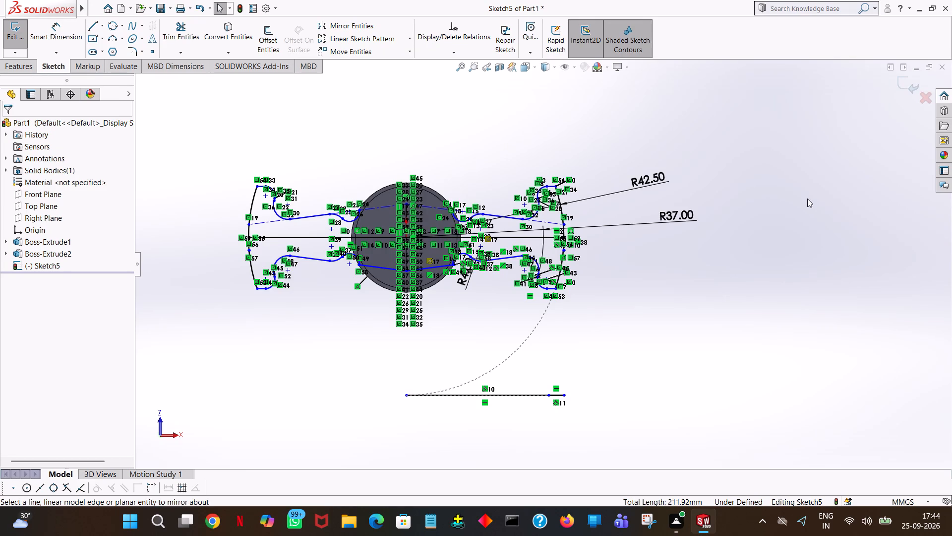
Trim away the horizontal centre line crossing the web and wing on both sides of the hub.
middle_click(740, 211)
middle_click(740, 212)
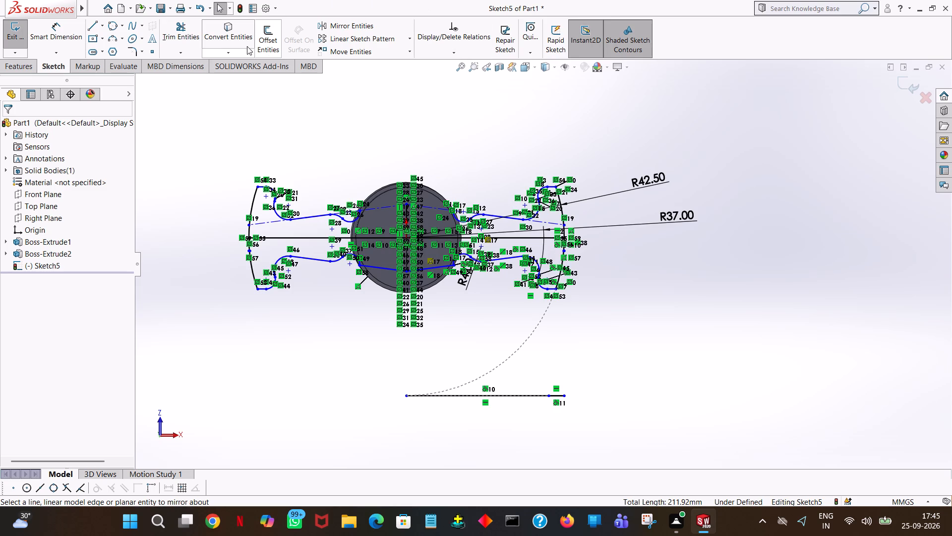
click(186, 34)
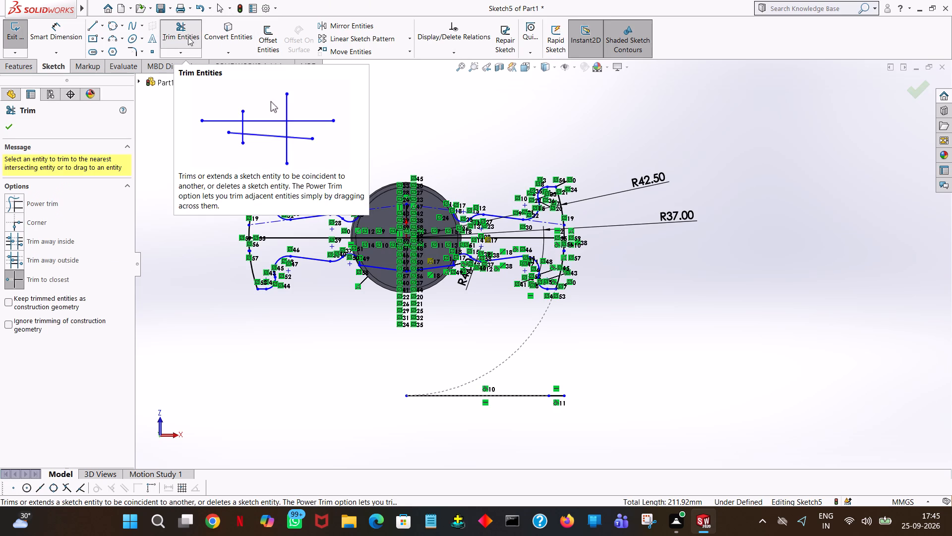
click(316, 235)
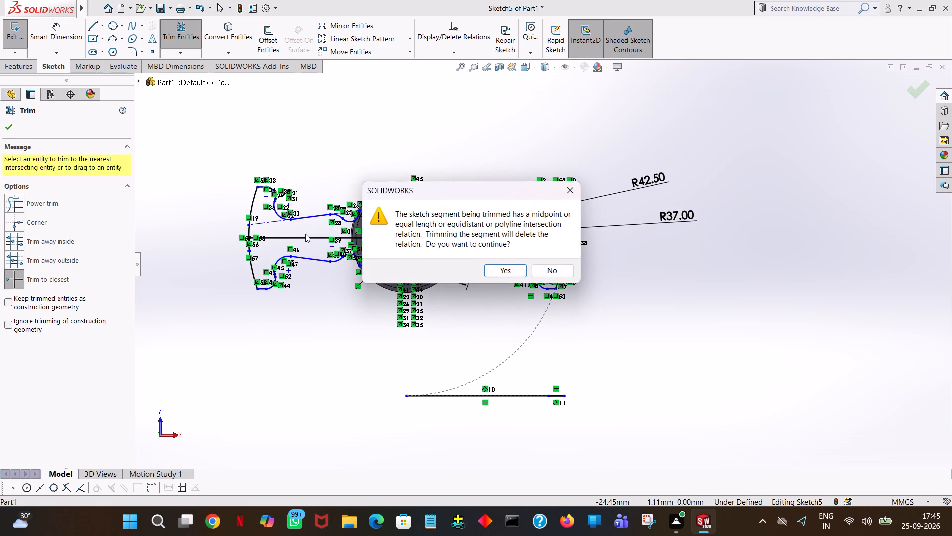
click(505, 273)
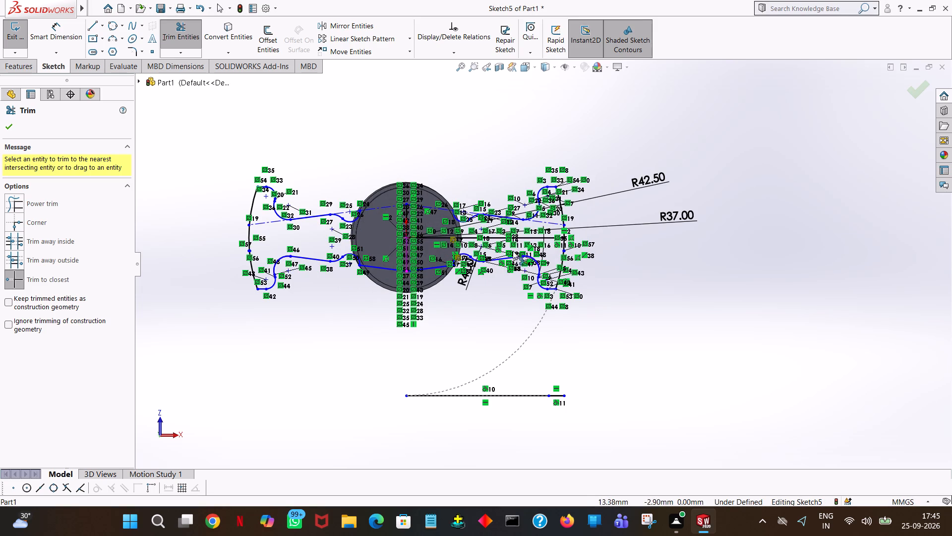
click(488, 235)
click(493, 238)
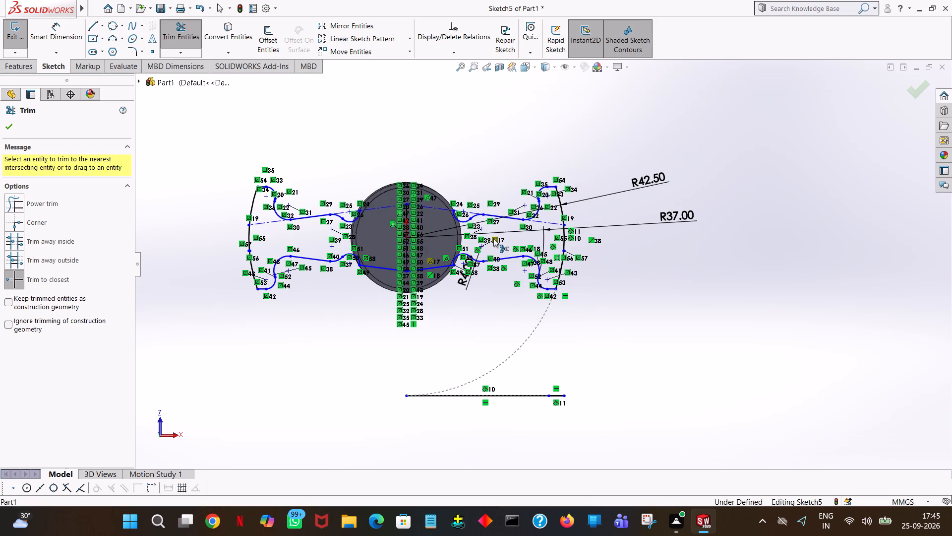
click(684, 238)
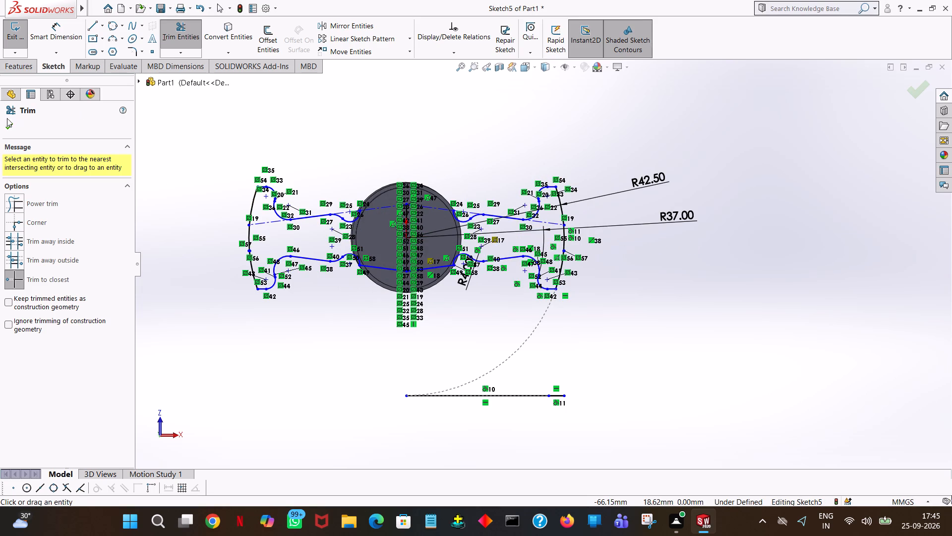
click(2, 125)
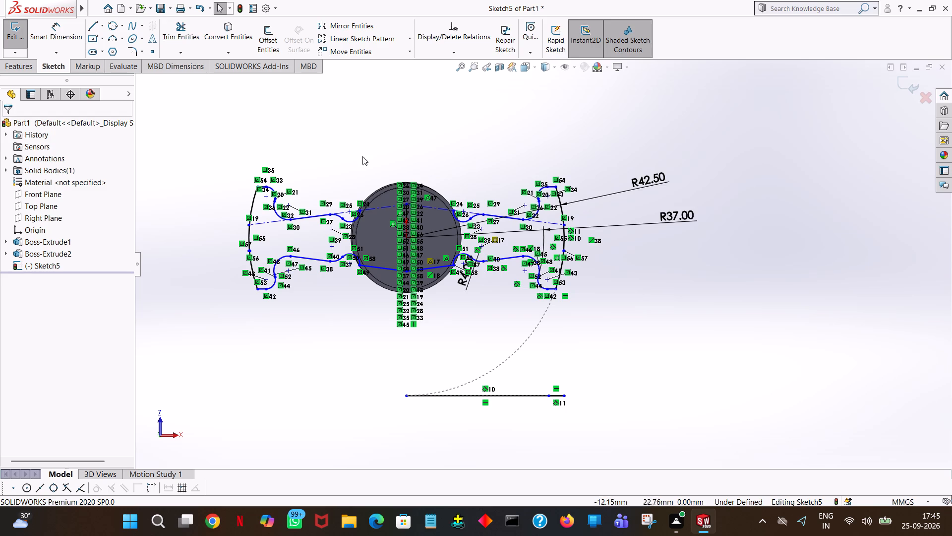
Examine the mirrored web-and-wing profile and its position along the hub from several angles.
middle_drag(653, 372, 643, 232)
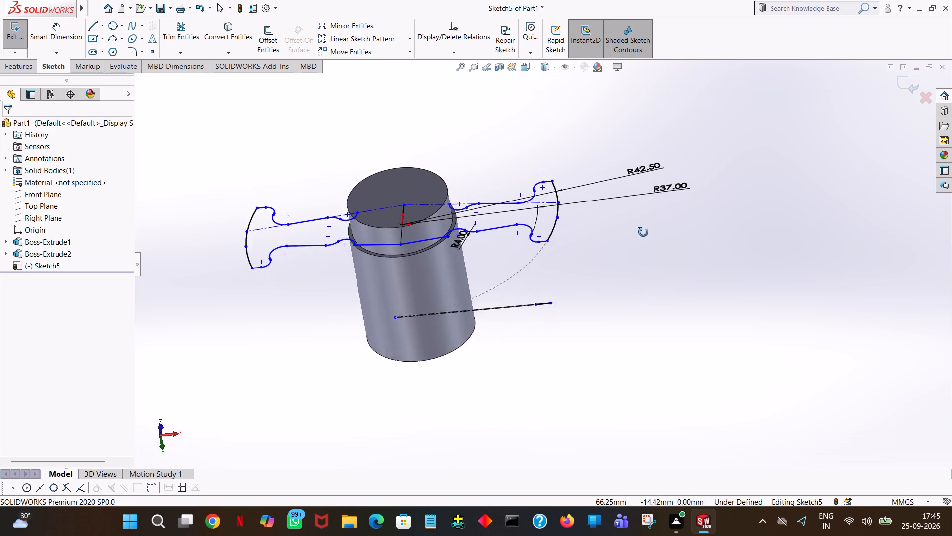
middle_drag(643, 232, 685, 217)
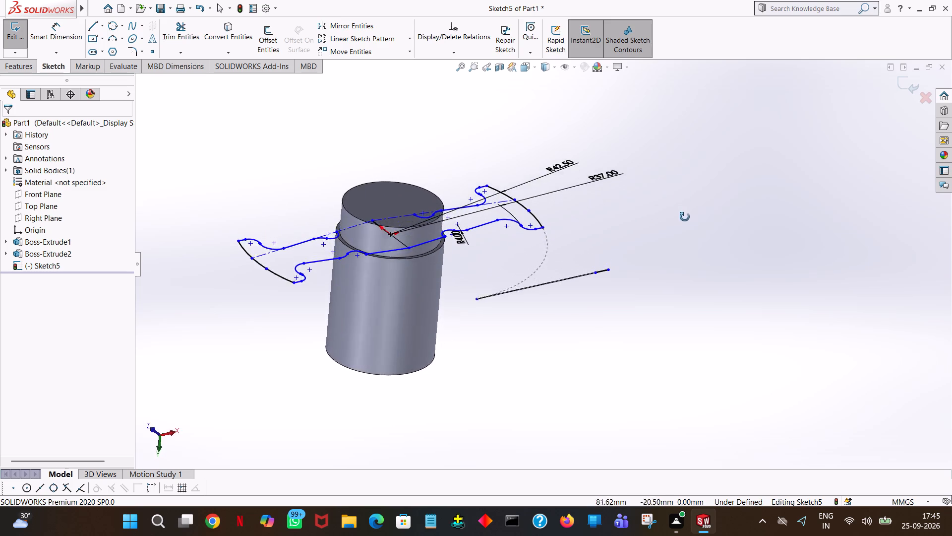
middle_drag(685, 217, 750, 325)
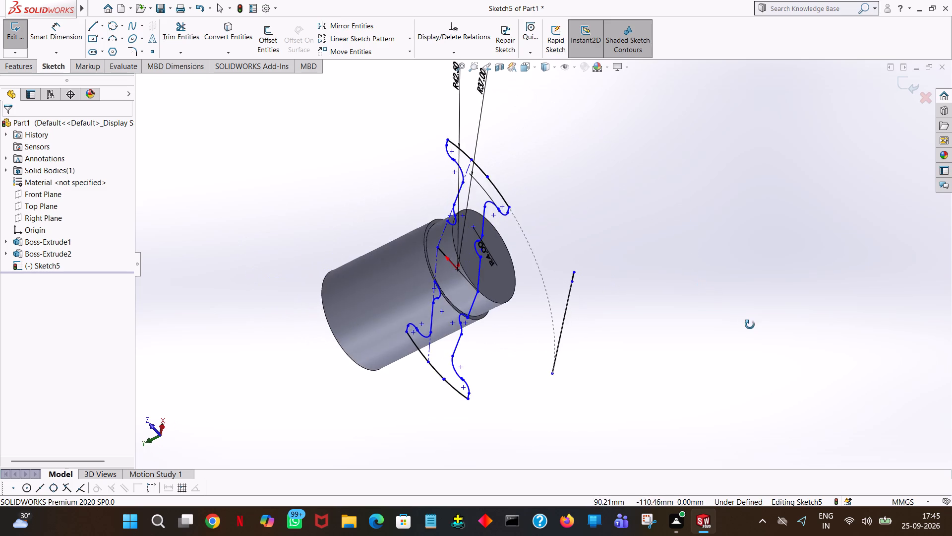
middle_drag(750, 325, 837, 133)
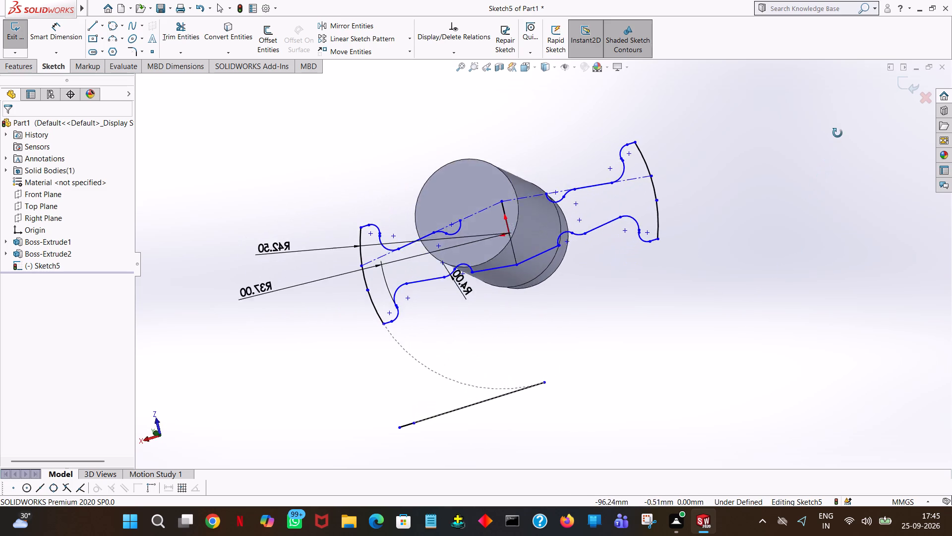
middle_drag(837, 133, 863, 86)
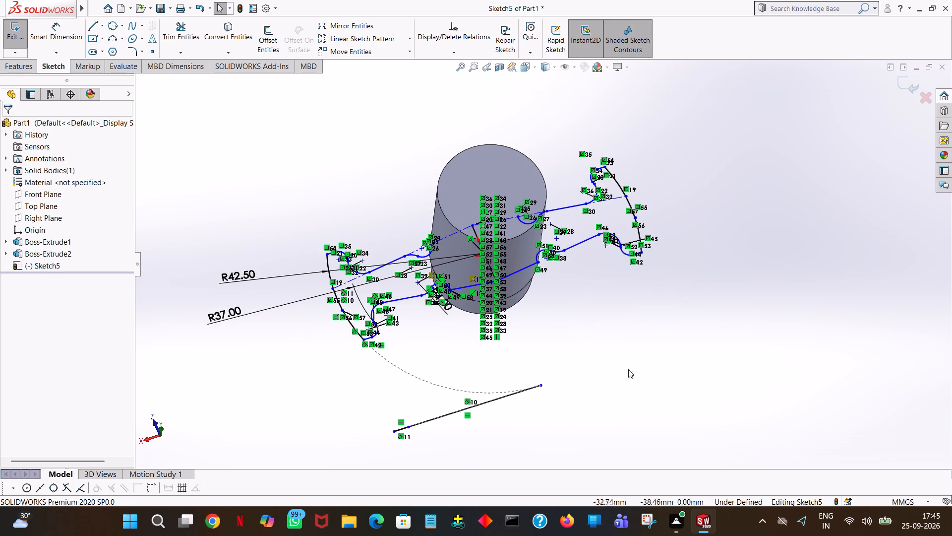
middle_drag(618, 380, 577, 239)
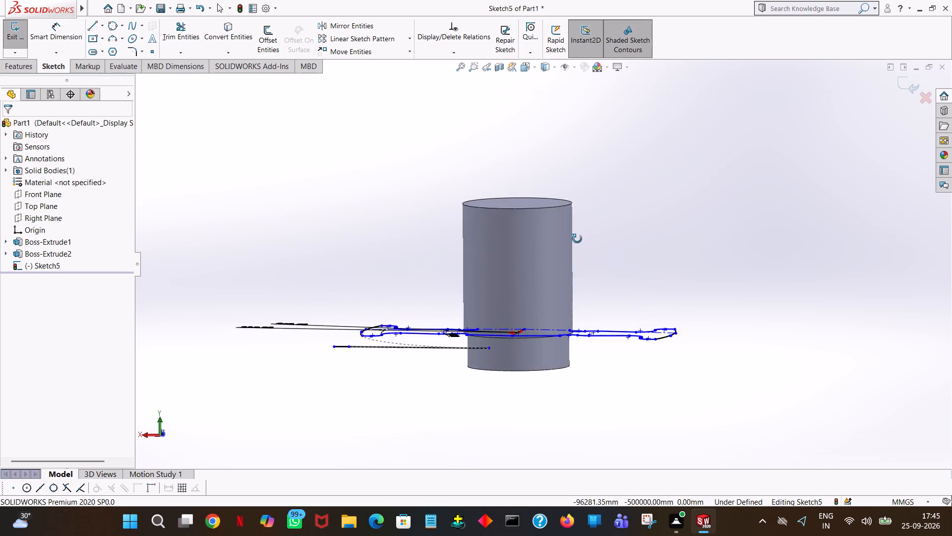
middle_drag(577, 239, 546, 240)
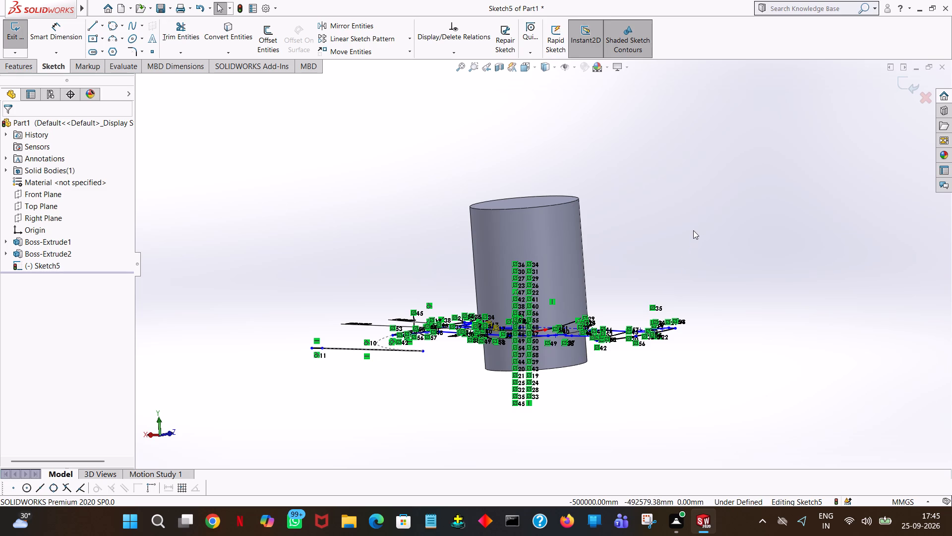
middle_drag(695, 230, 721, 359)
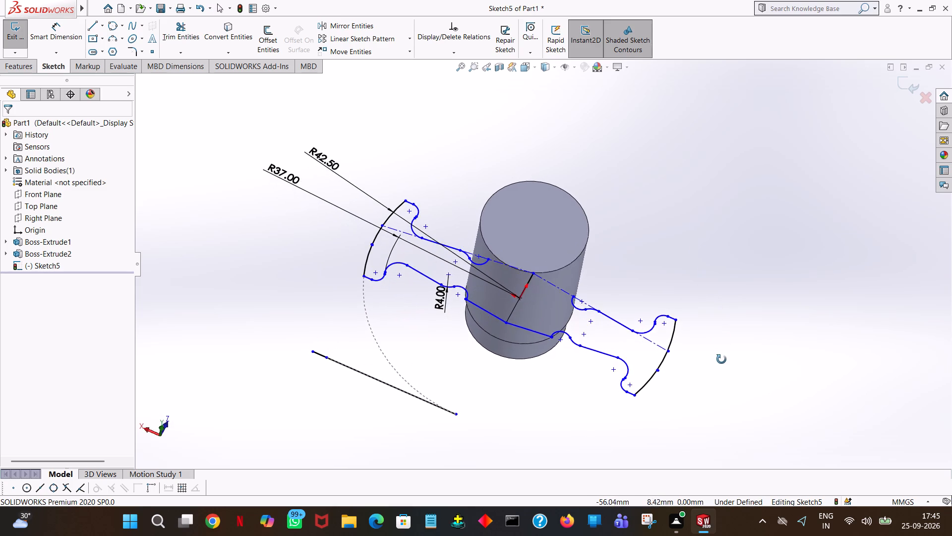
middle_drag(721, 359, 713, 410)
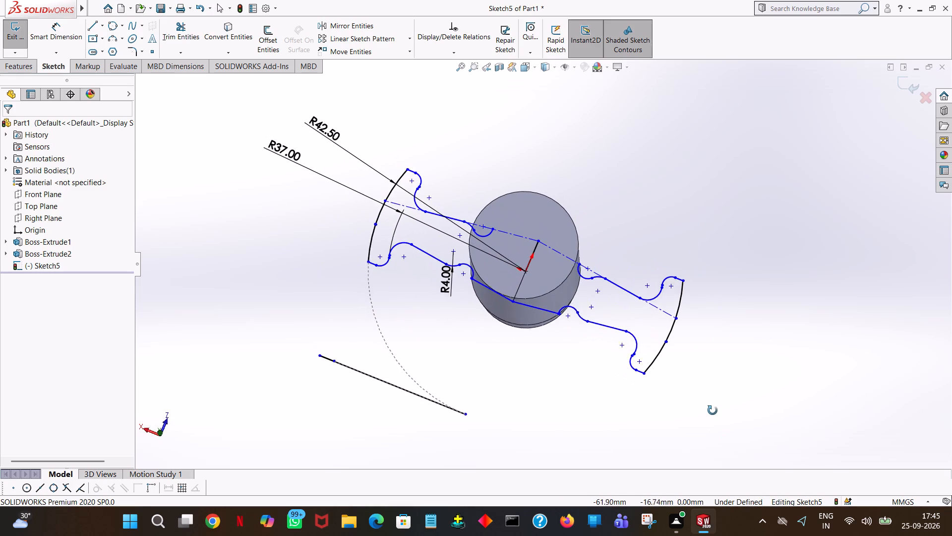
middle_drag(713, 410, 712, 410)
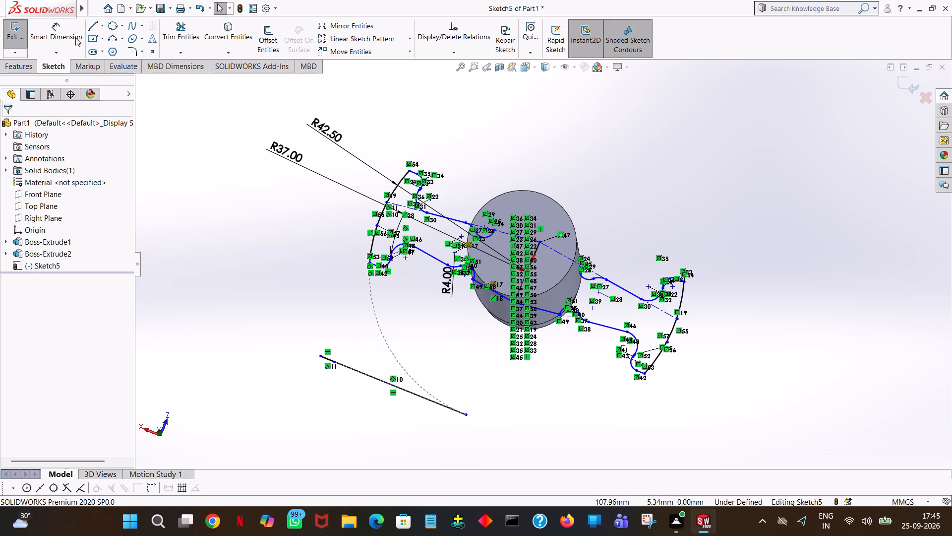
Extrude the two web-and-wing regions Blind 35 mm in the reversed direction along the hub, with Merge result on.
click(21, 65)
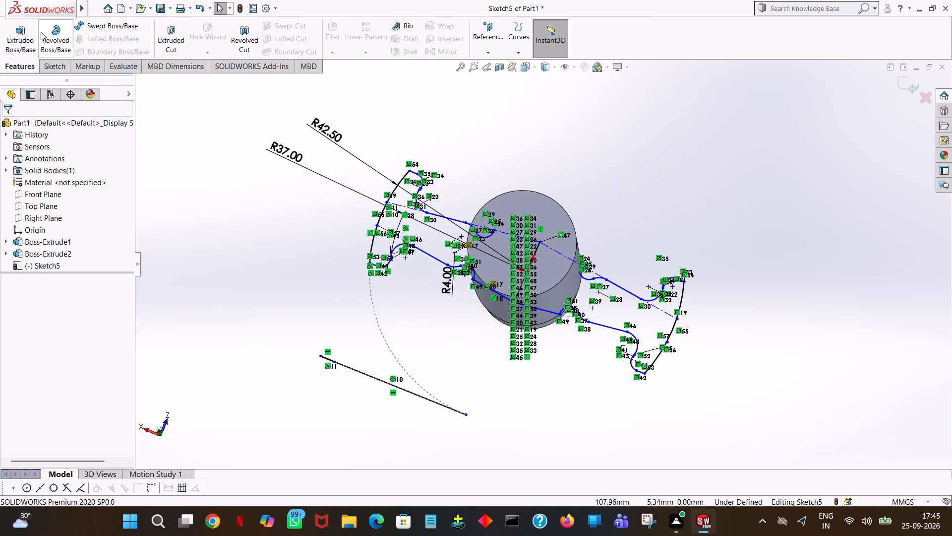
click(20, 42)
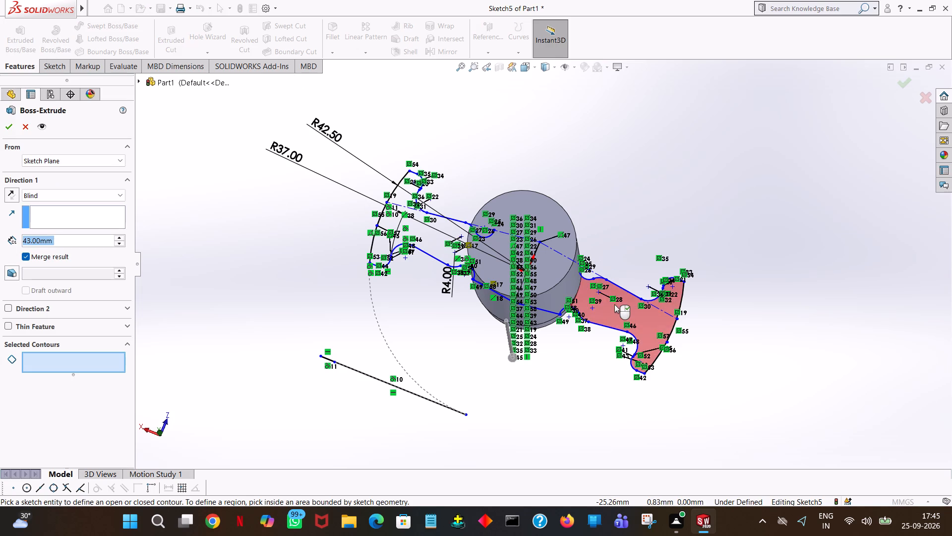
click(614, 304)
click(450, 244)
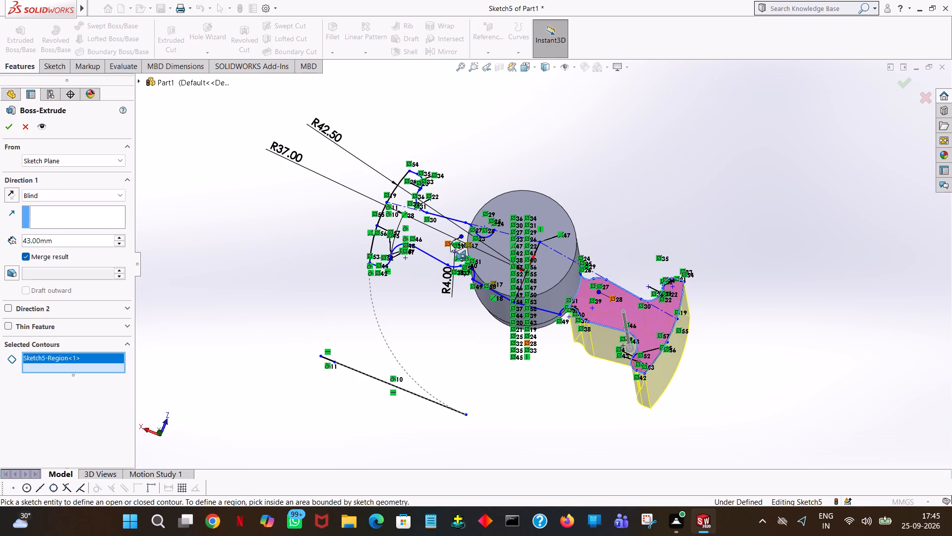
click(433, 236)
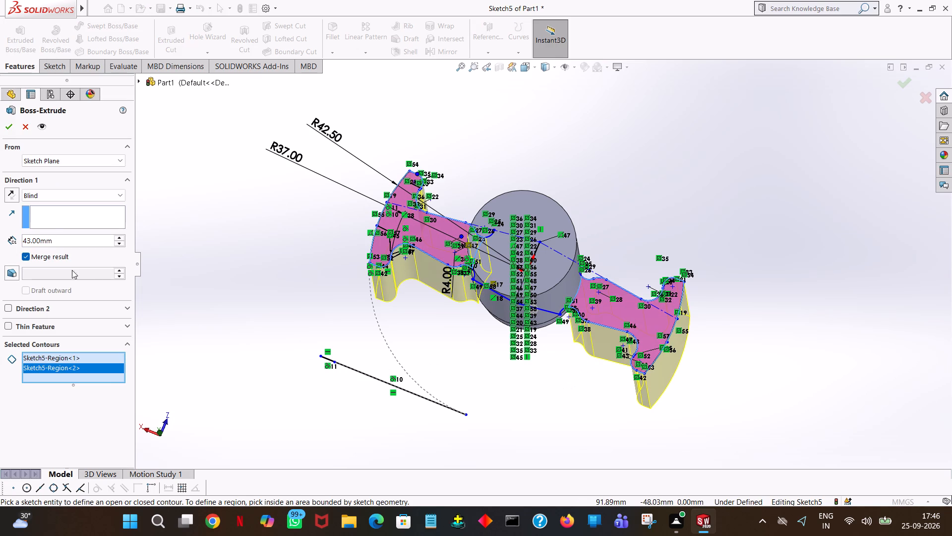
click(12, 192)
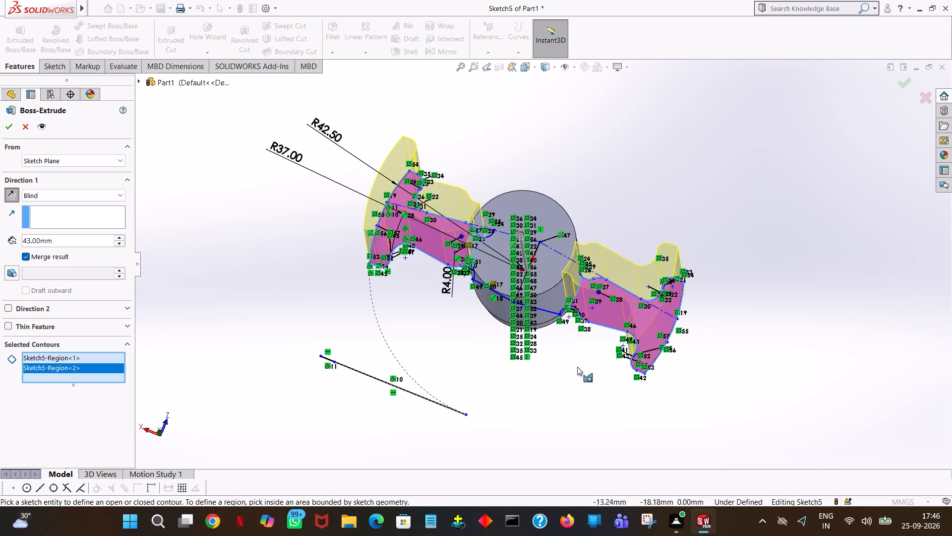
middle_drag(614, 374, 659, 259)
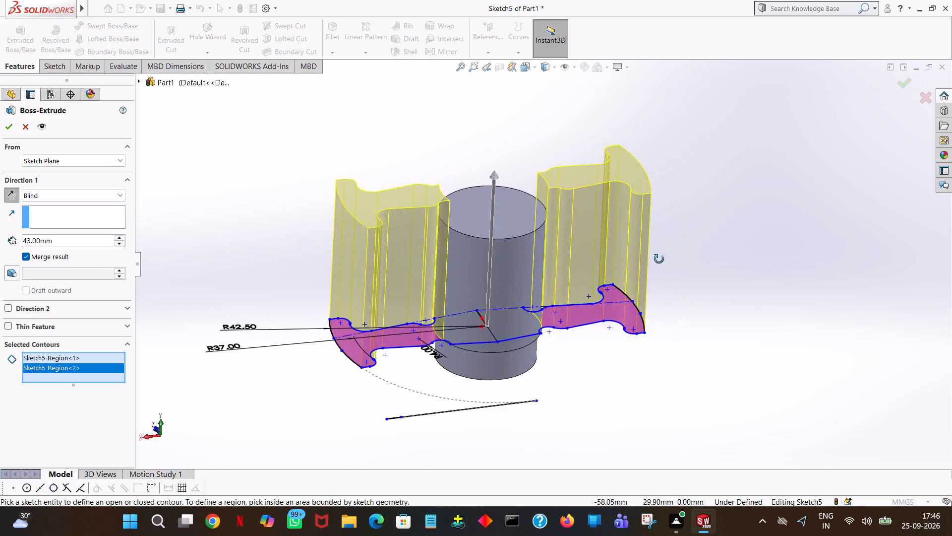
middle_drag(659, 259, 663, 381)
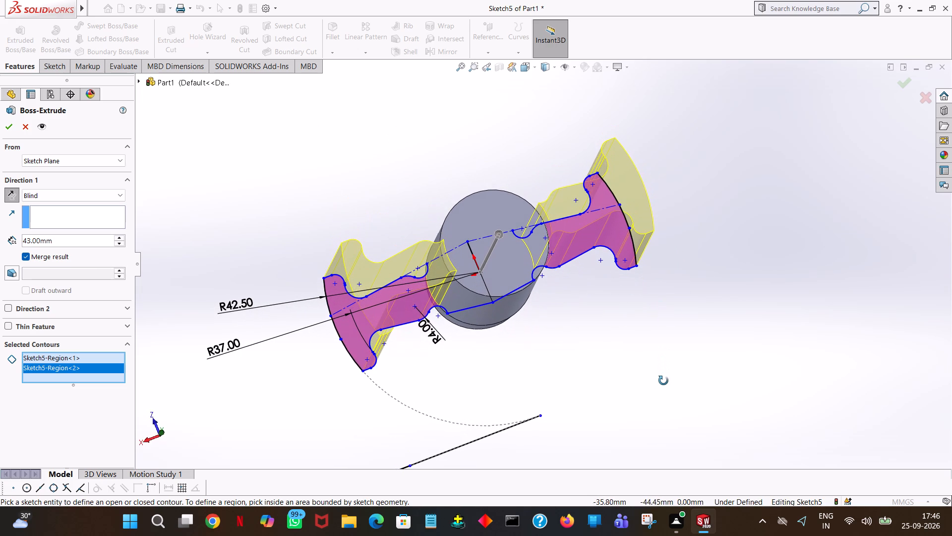
middle_drag(663, 381, 662, 385)
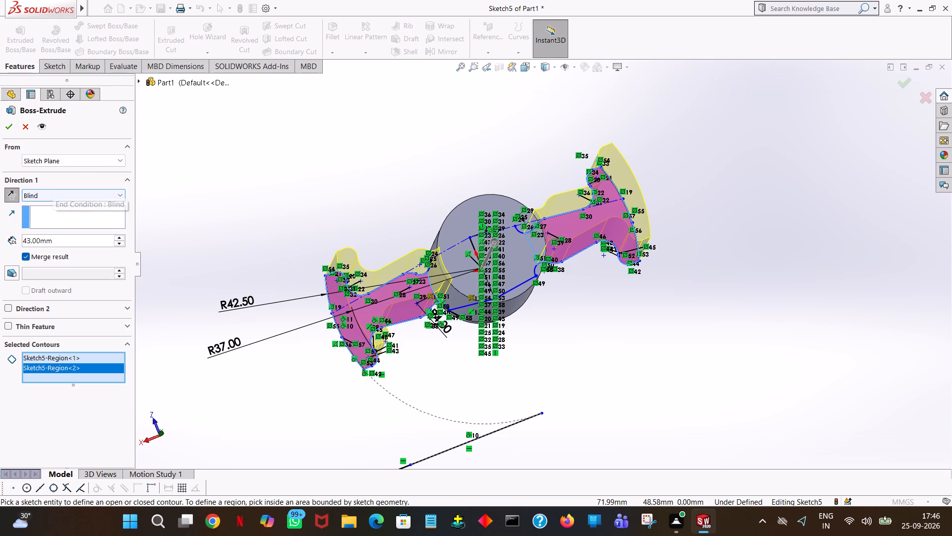
double_click(70, 246)
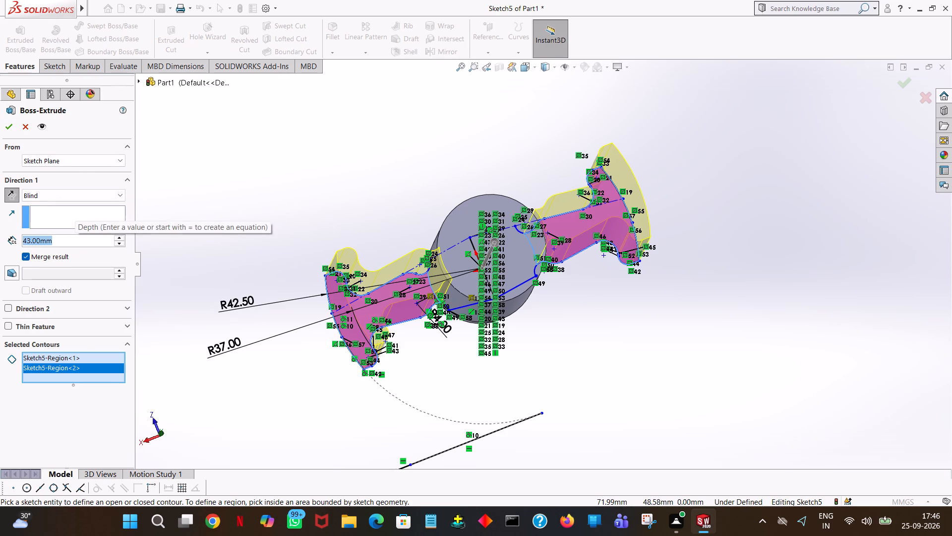
text(.5)
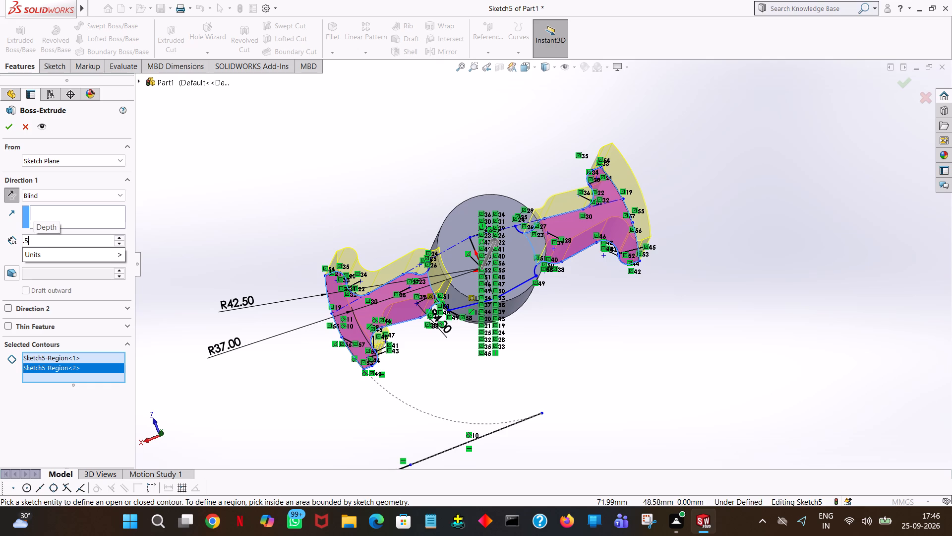
key(BackSpace)
key(BackSpace)
text(35)
key(Return)
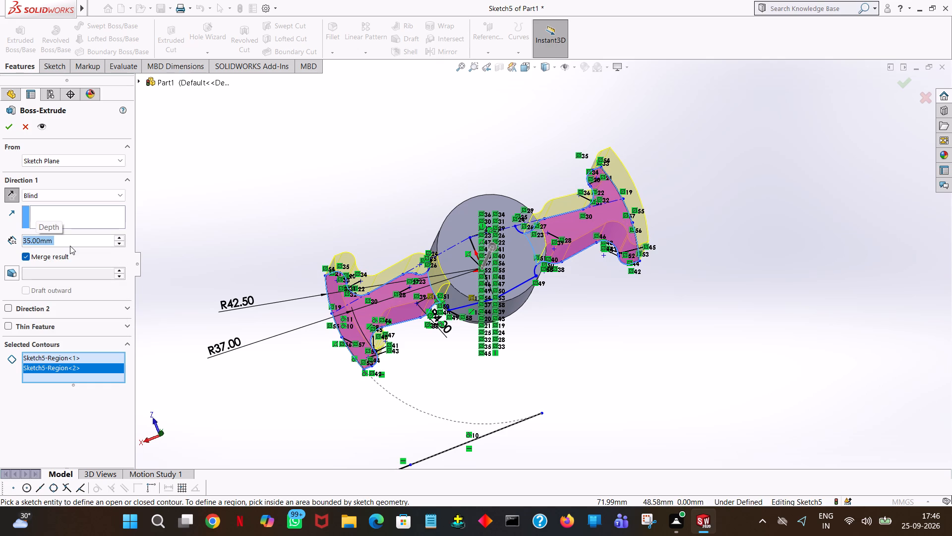
middle_drag(489, 169, 479, 92)
click(6, 127)
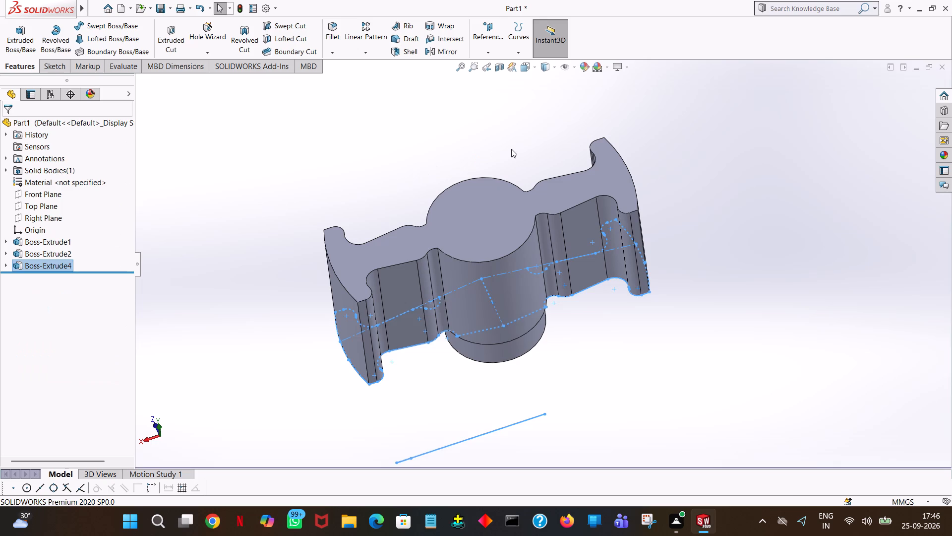
Inspect the extruded webs and wings around the hub from several angles.
click(514, 148)
middle_drag(550, 145, 556, 177)
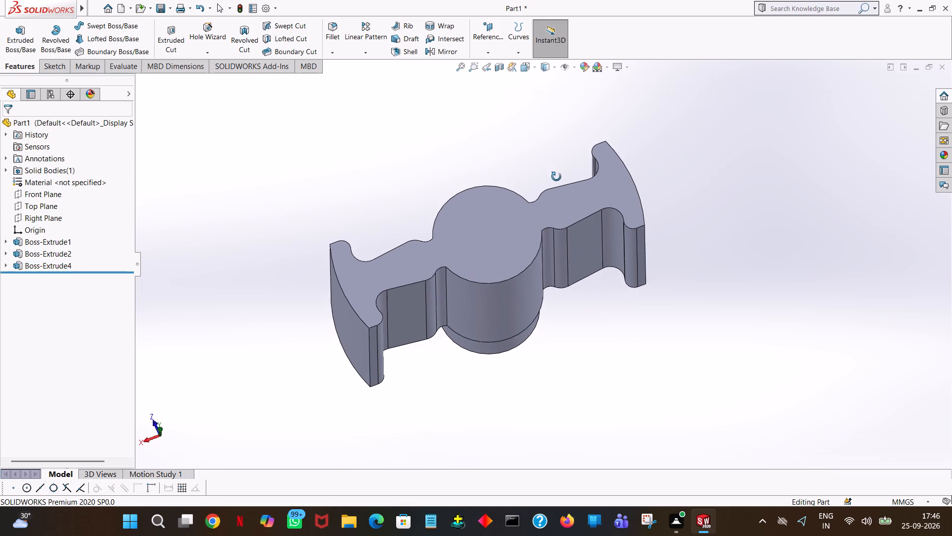
middle_drag(556, 177, 563, 206)
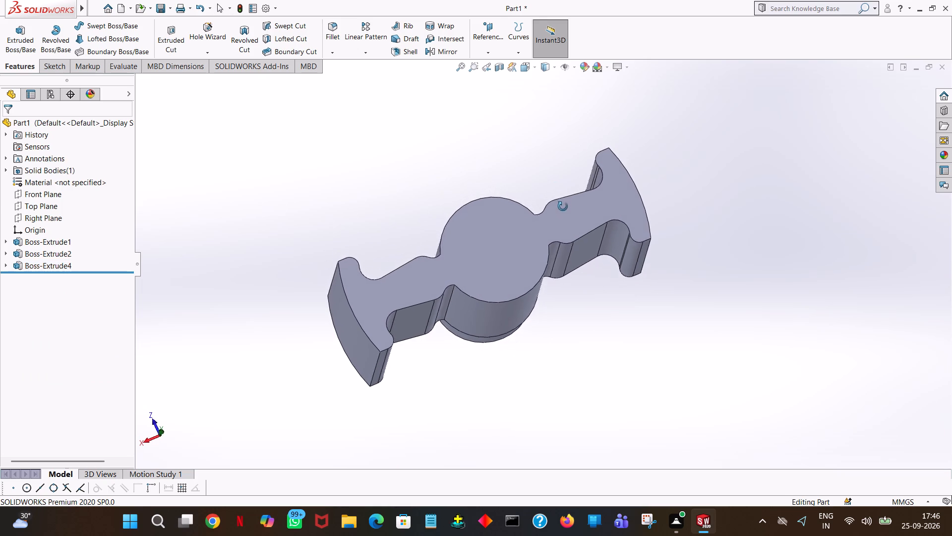
middle_drag(563, 206, 552, 67)
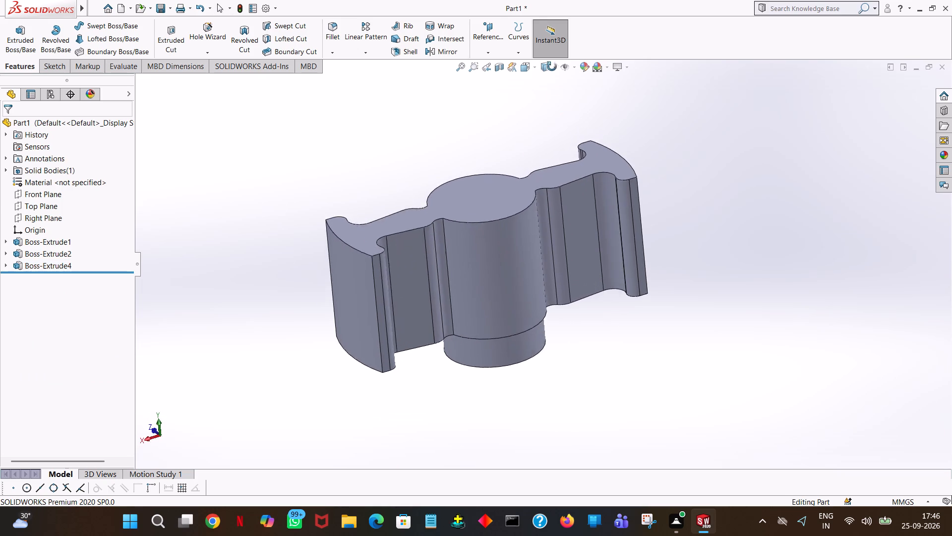
middle_drag(552, 67, 551, 59)
middle_drag(724, 296, 677, 360)
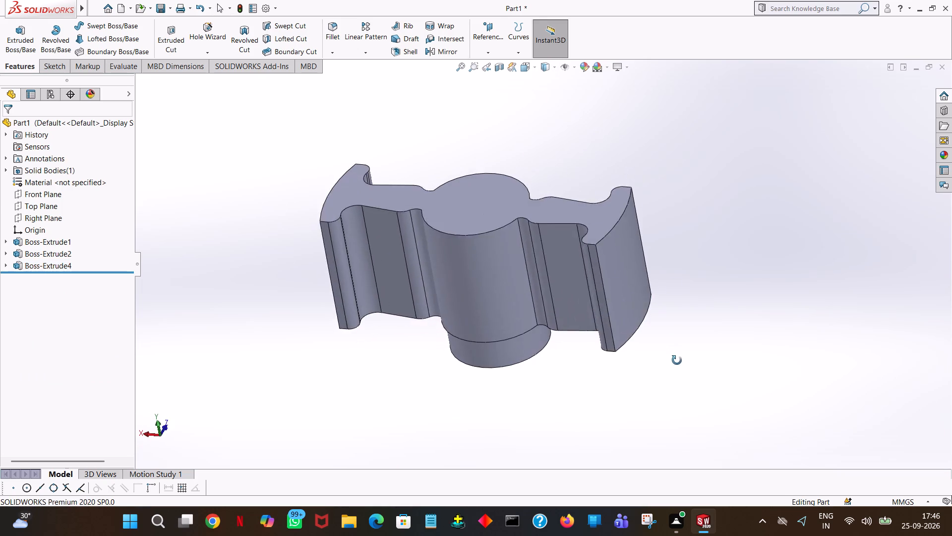
middle_drag(677, 360, 688, 350)
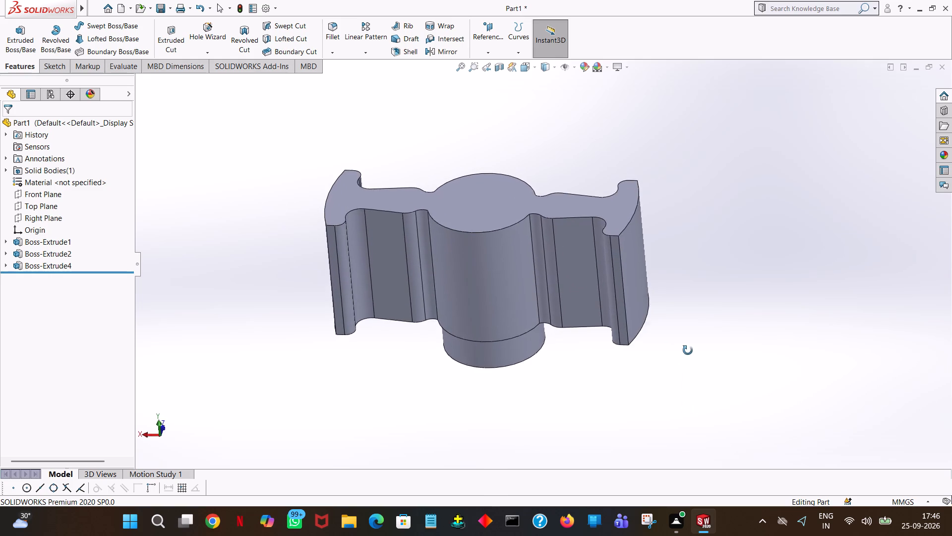
Start a sketch on the flat end face shared by the hub and wings, viewed normal to that face.
middle_drag(688, 350, 693, 428)
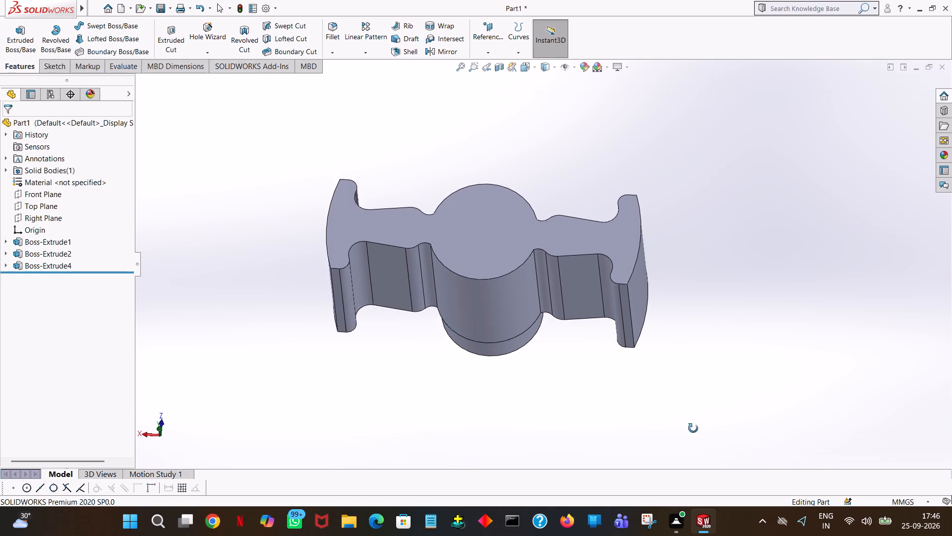
middle_drag(693, 428, 694, 480)
middle_drag(694, 474, 713, 309)
middle_drag(714, 310, 718, 268)
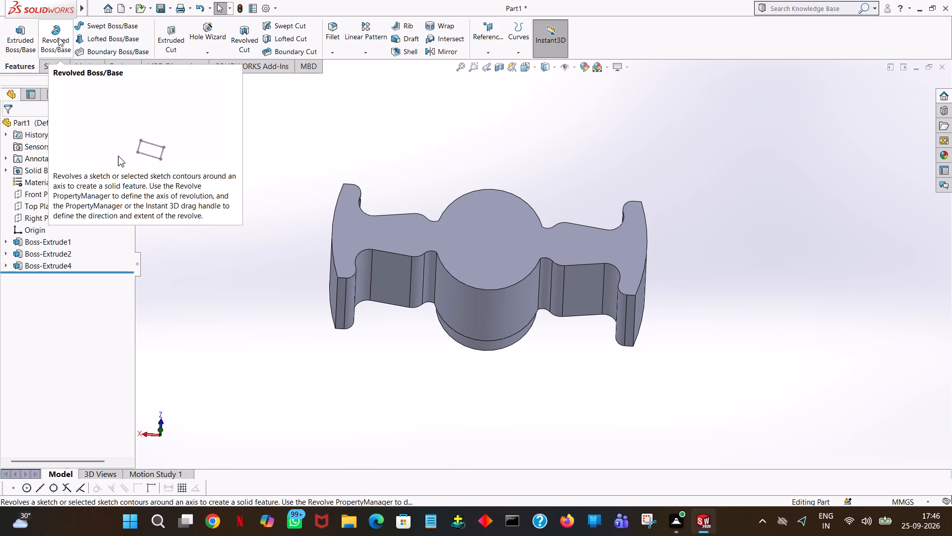
click(172, 29)
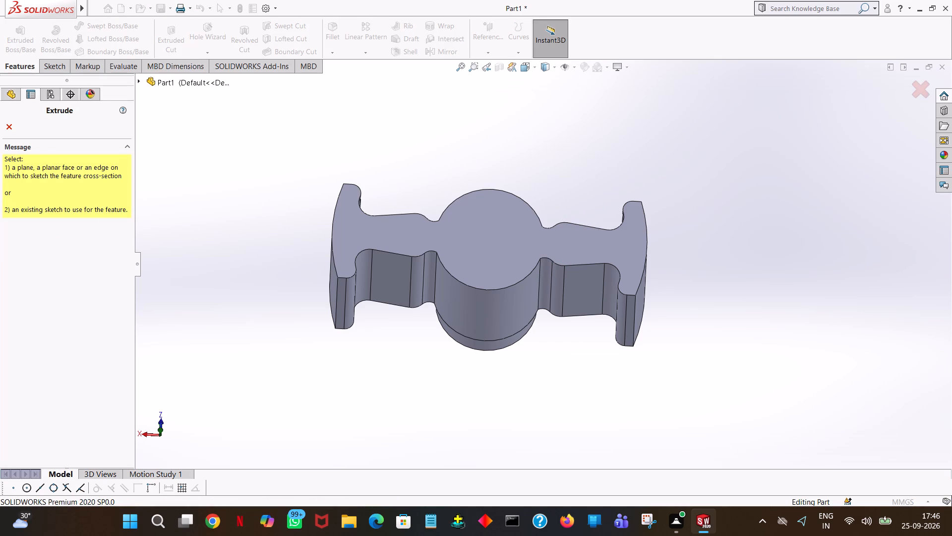
click(11, 122)
click(170, 35)
click(497, 234)
key(space)
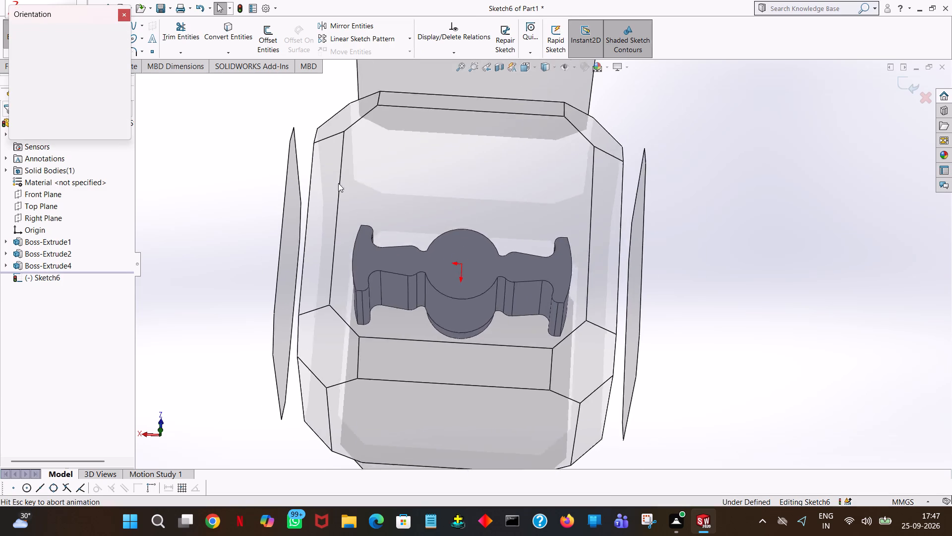
click(122, 76)
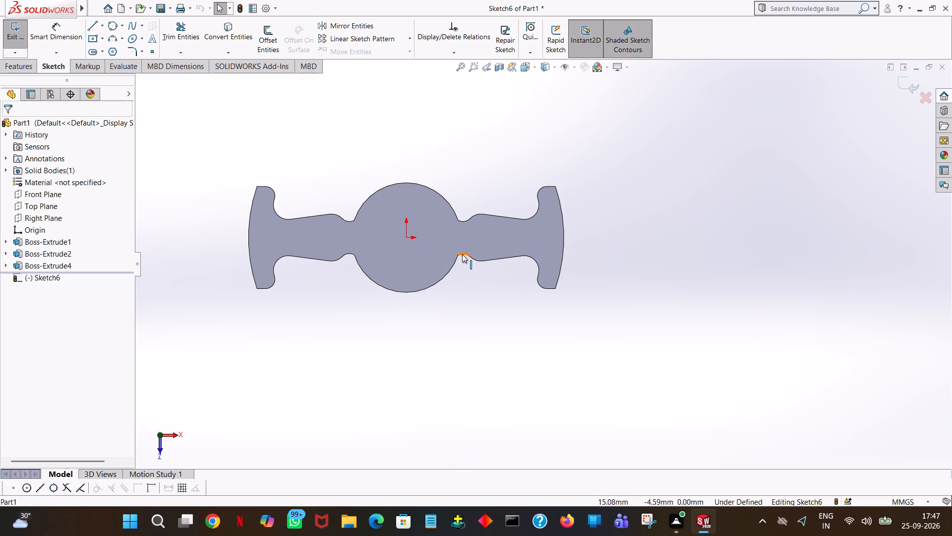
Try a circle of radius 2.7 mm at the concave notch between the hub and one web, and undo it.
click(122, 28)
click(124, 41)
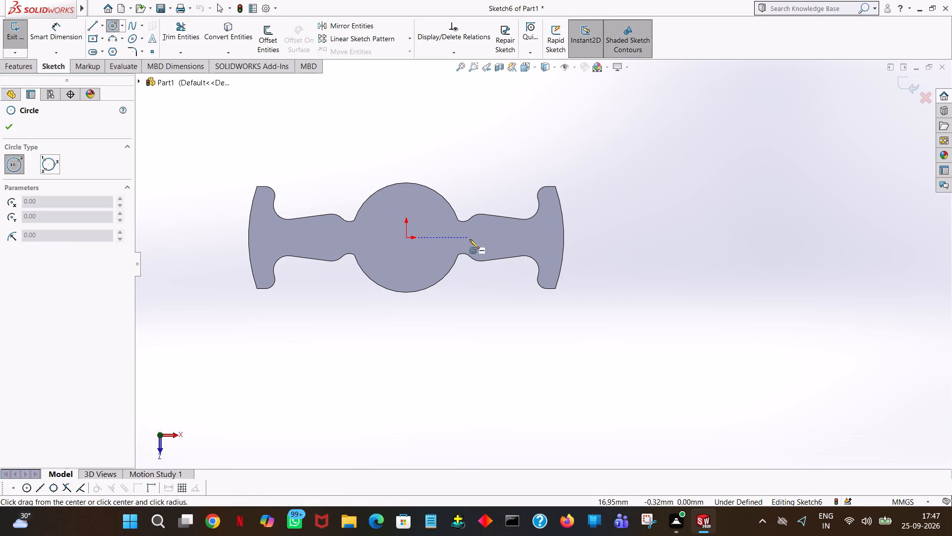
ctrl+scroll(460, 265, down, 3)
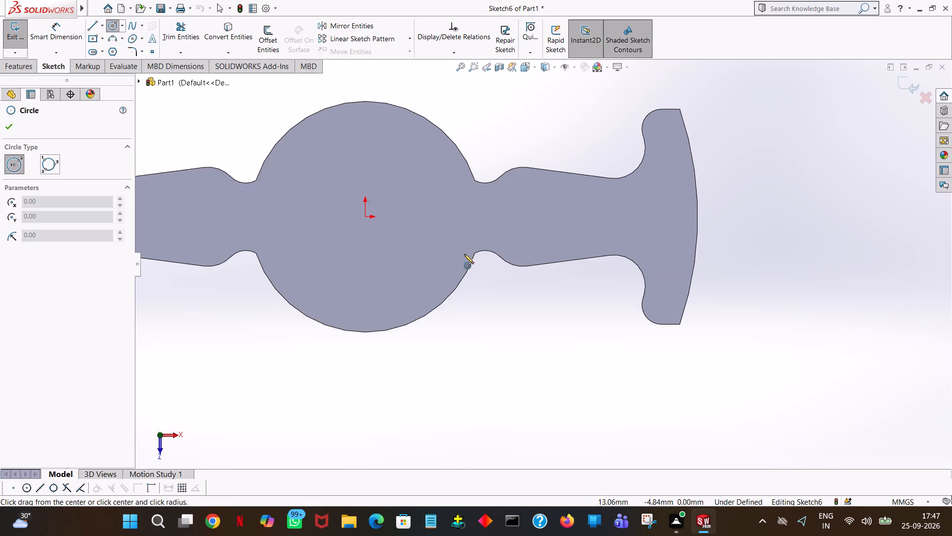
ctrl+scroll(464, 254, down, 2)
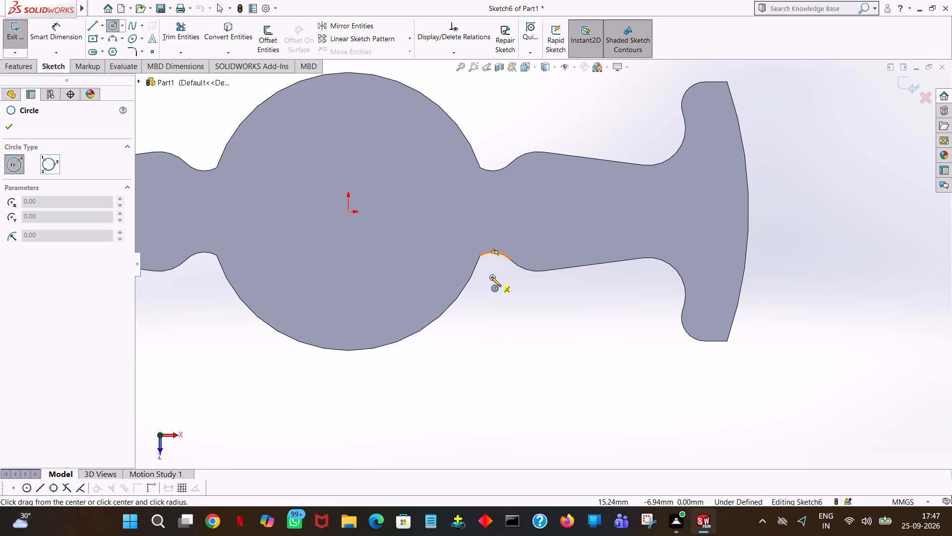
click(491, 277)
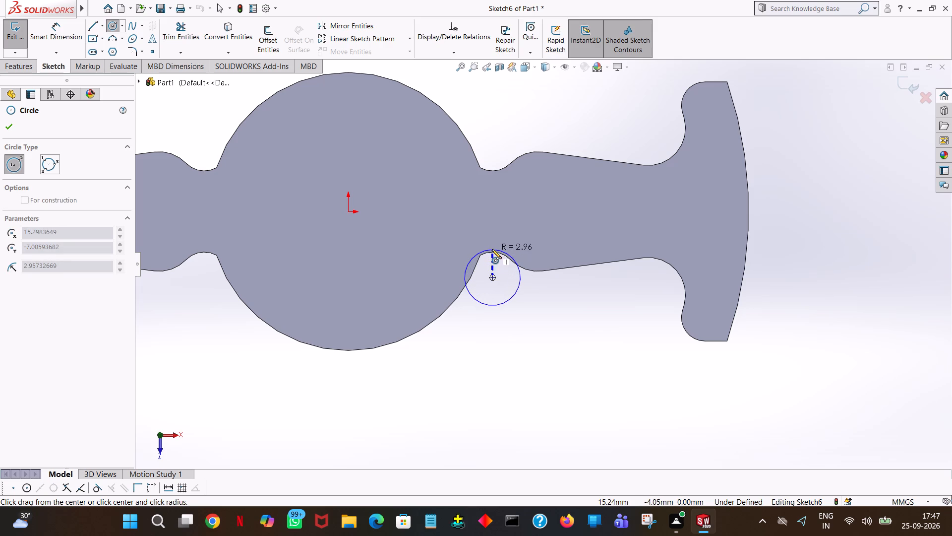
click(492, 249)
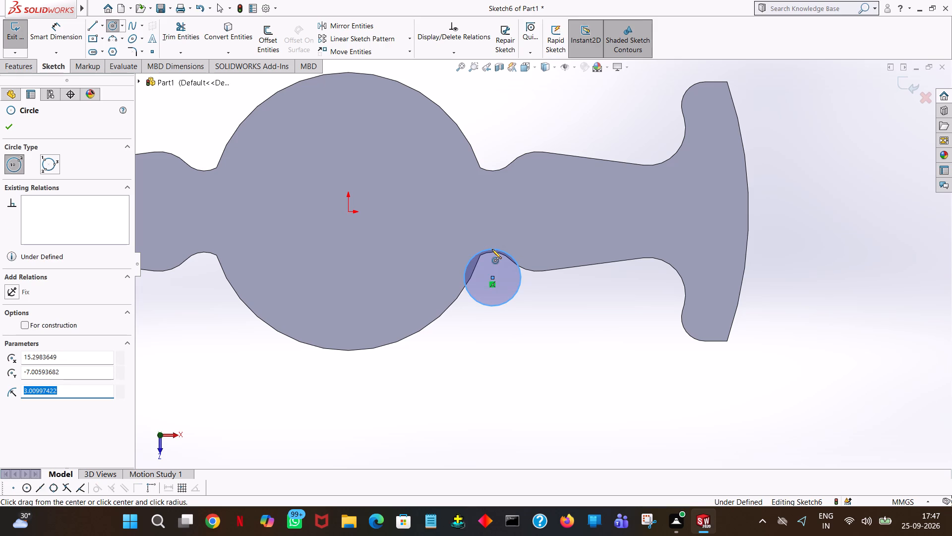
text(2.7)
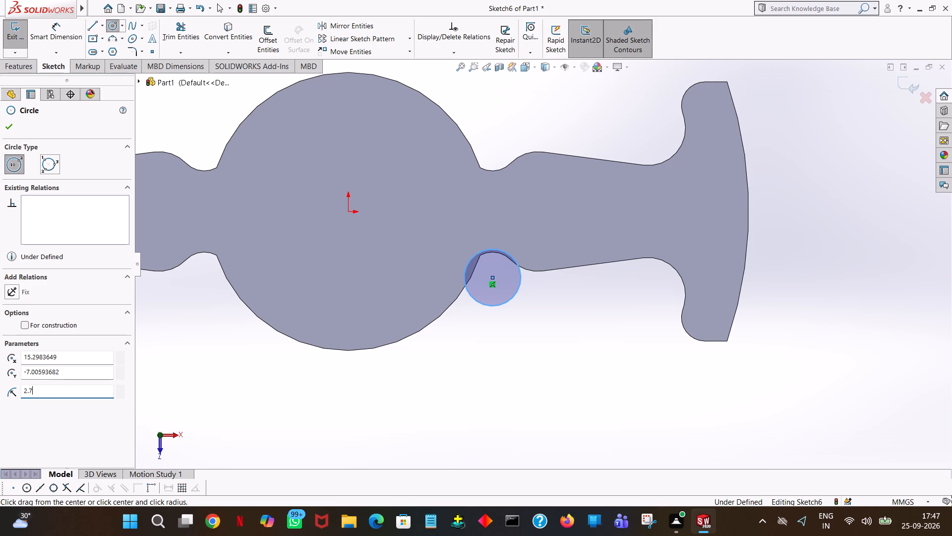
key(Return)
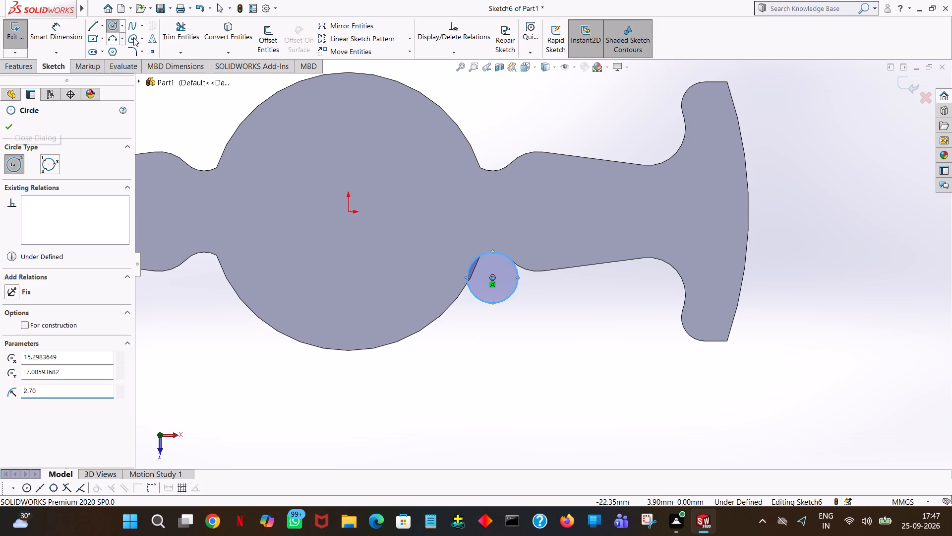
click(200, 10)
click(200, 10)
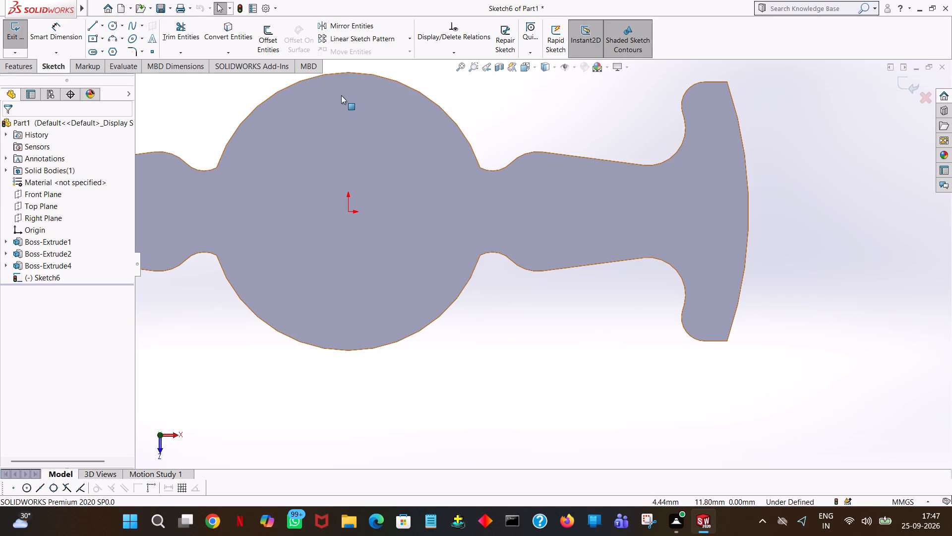
Sketch a circle centred on the origin with a radius of 31/2 (15.5 mm).
click(110, 26)
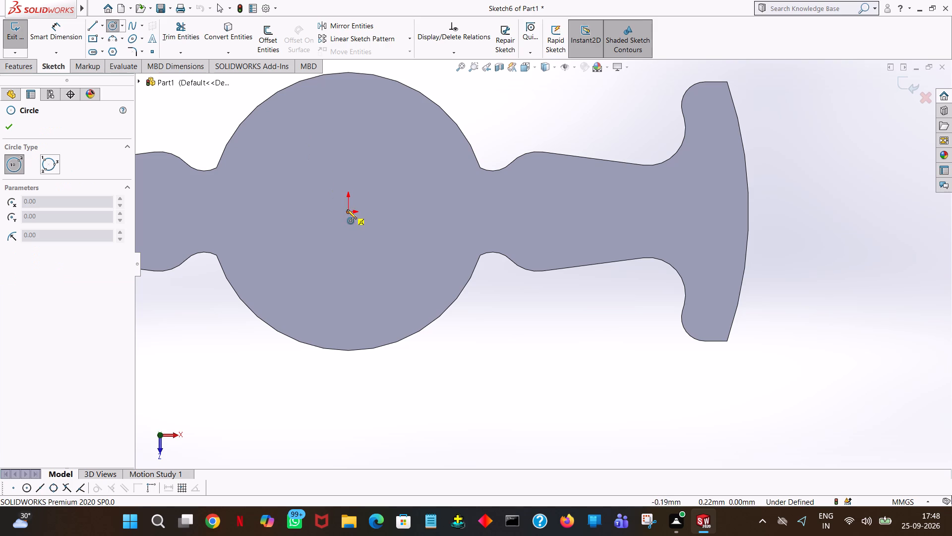
click(350, 213)
click(417, 167)
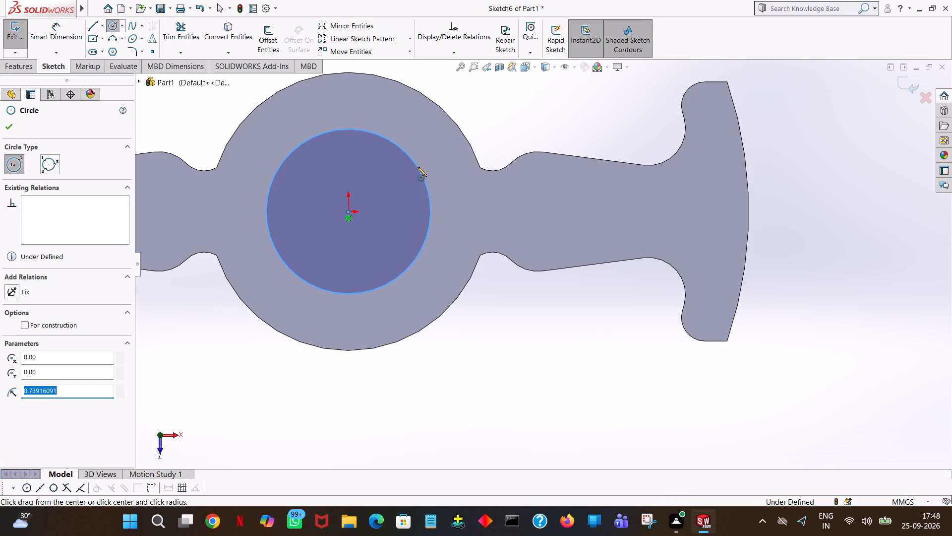
text(31/5)
key(Return)
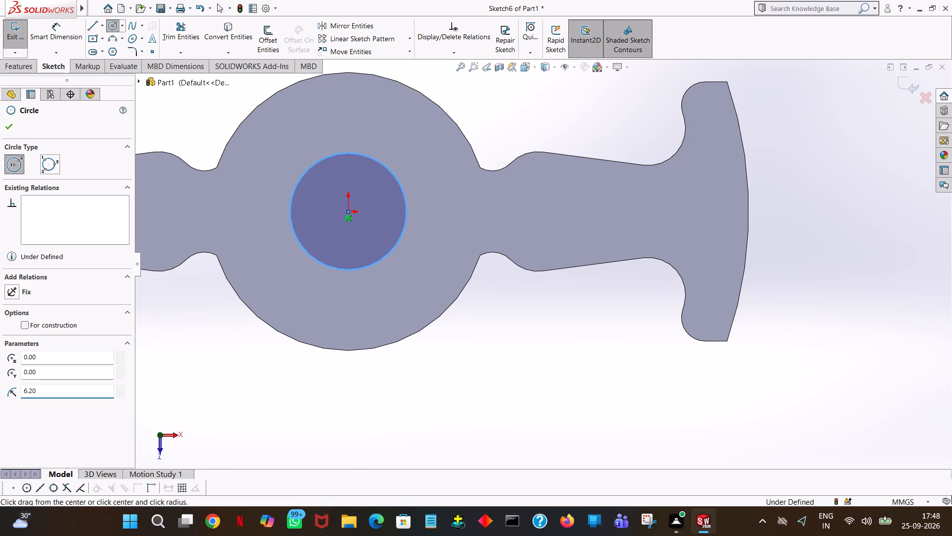
double_click(78, 390)
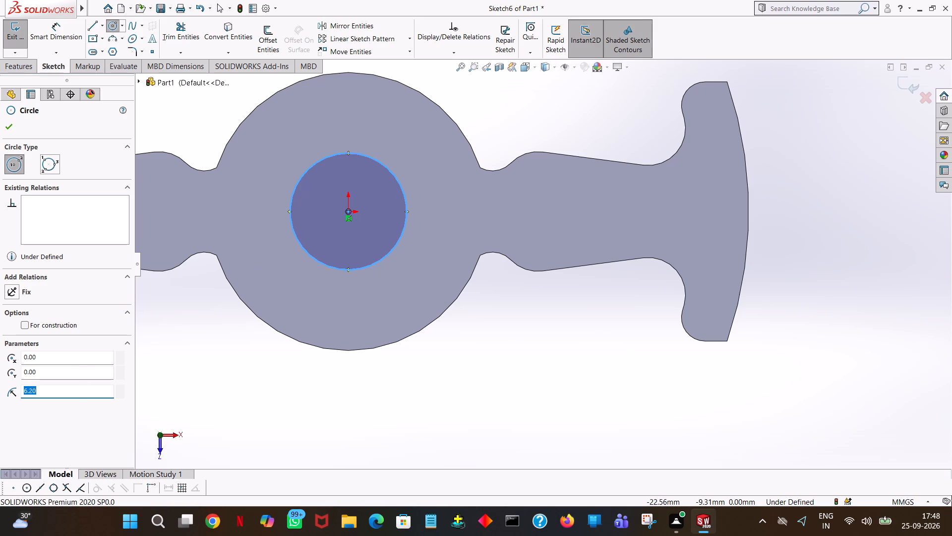
key(3)
key(1)
key(slash)
key(2)
key(Return)
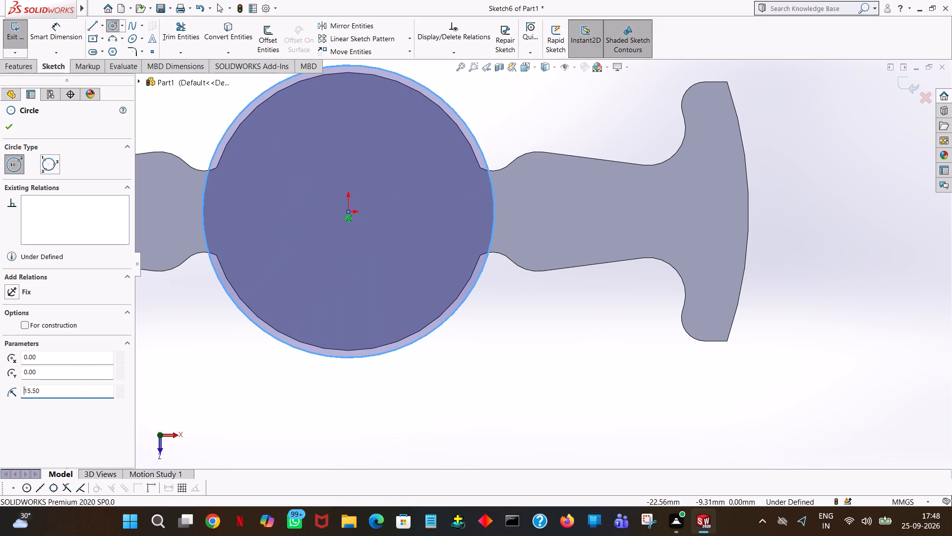
Extrude the 15.5 mm radius circle Blind 43 mm outward from the hub's end face, with Merge result on.
middle_drag(342, 377, 342, 378)
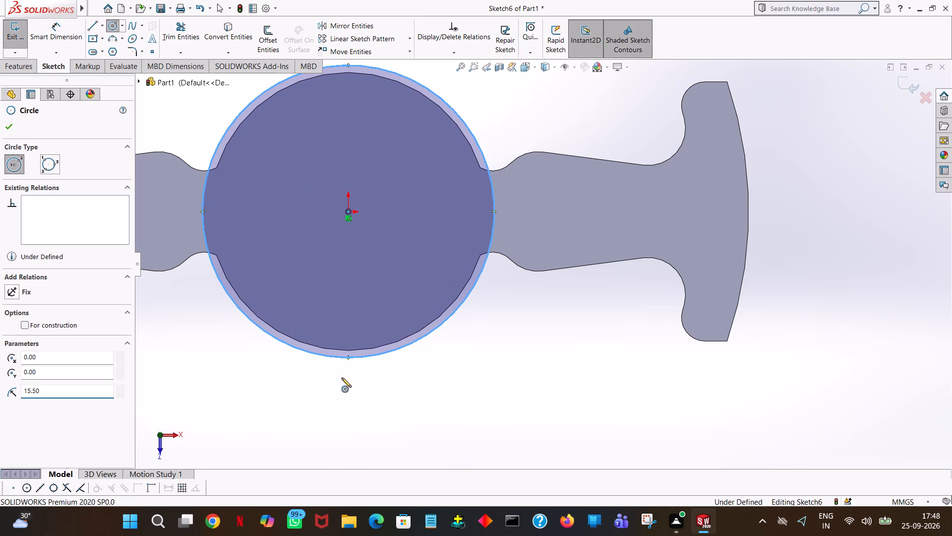
middle_drag(342, 378, 347, 328)
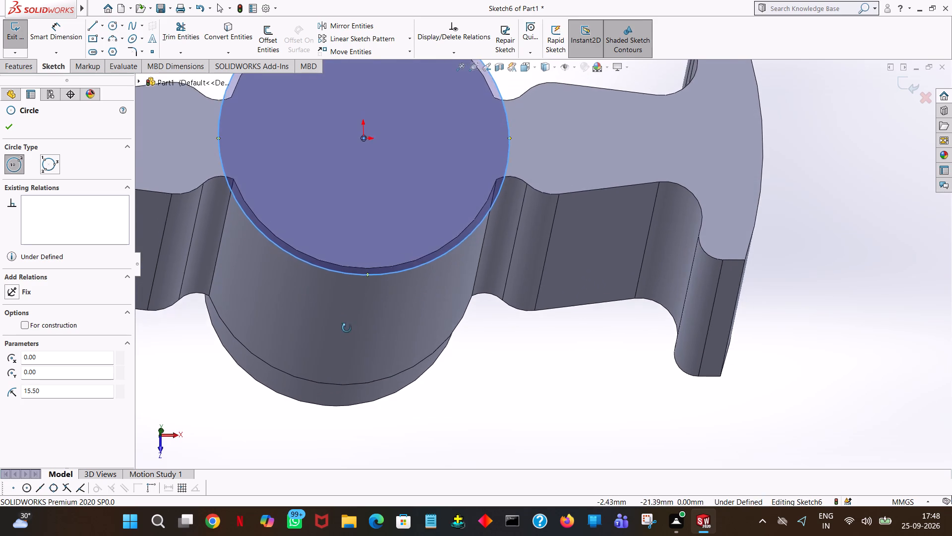
middle_drag(347, 328, 335, 268)
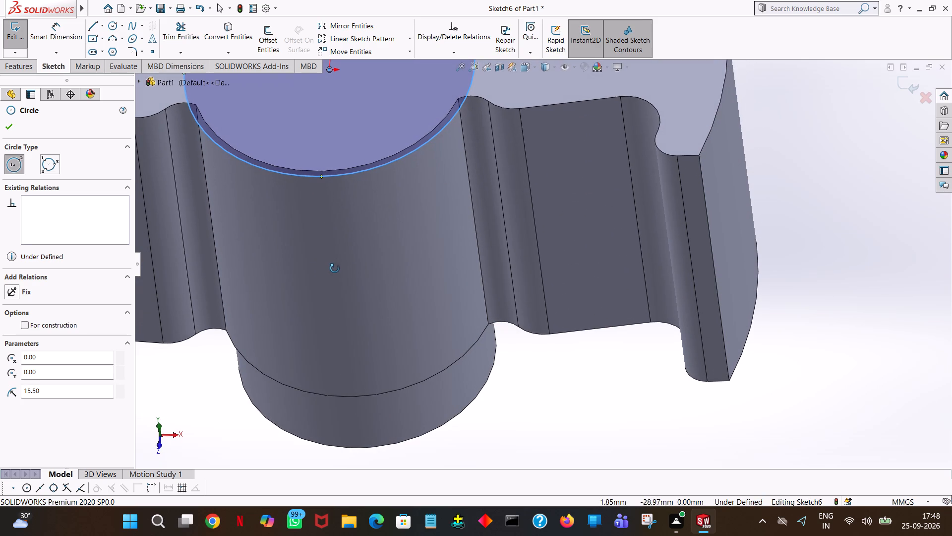
middle_drag(335, 268, 336, 287)
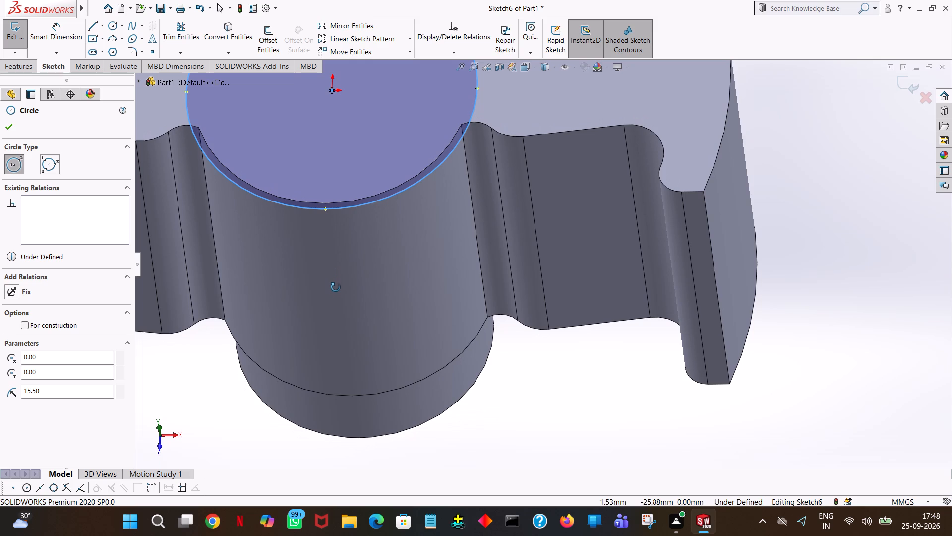
middle_drag(336, 287, 349, 370)
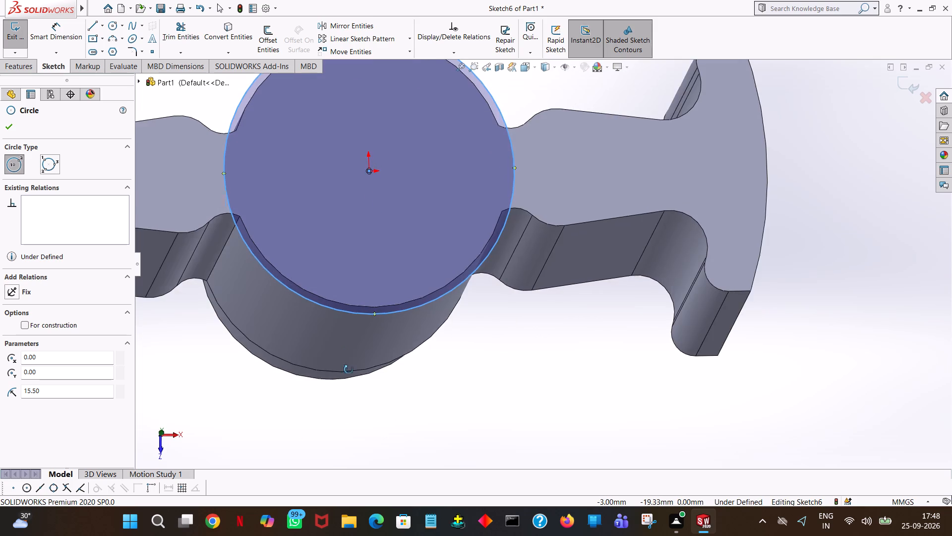
middle_drag(349, 370, 350, 391)
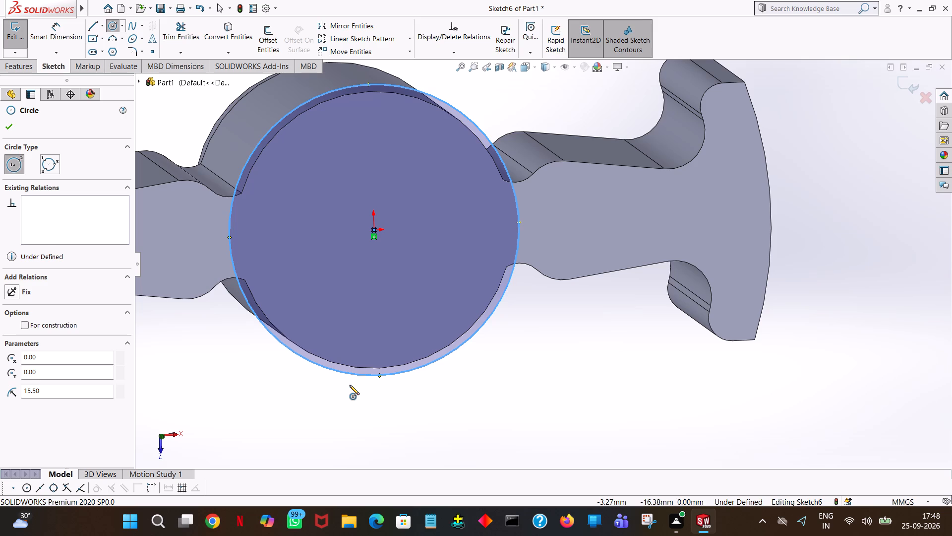
click(7, 129)
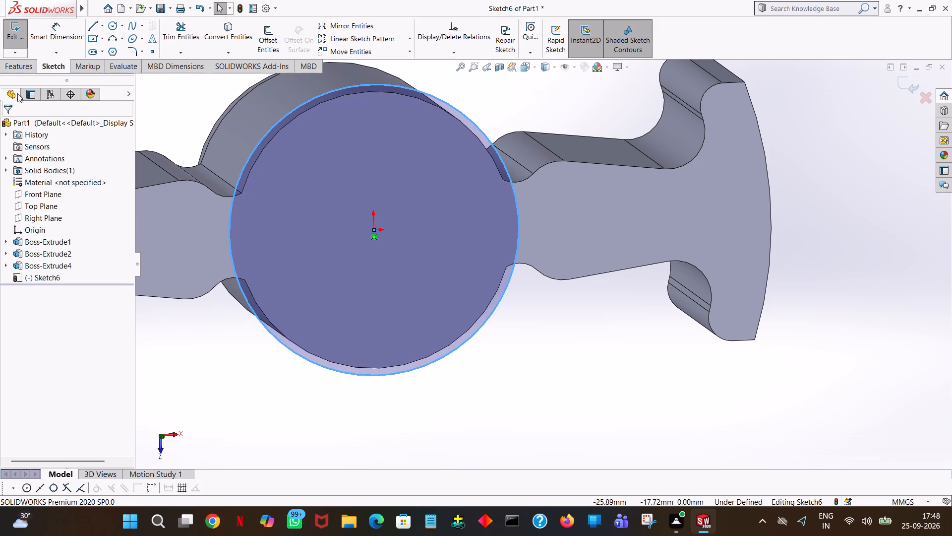
click(29, 68)
click(23, 44)
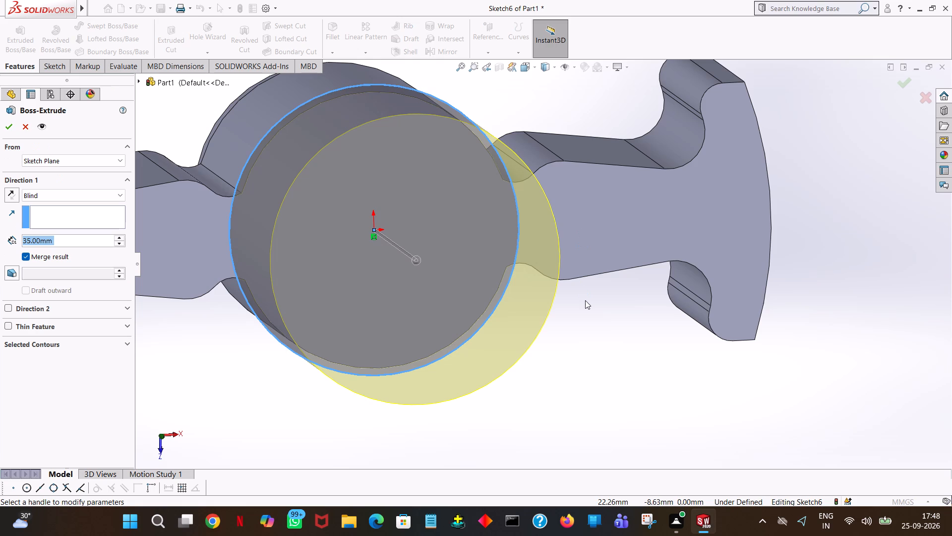
text(43)
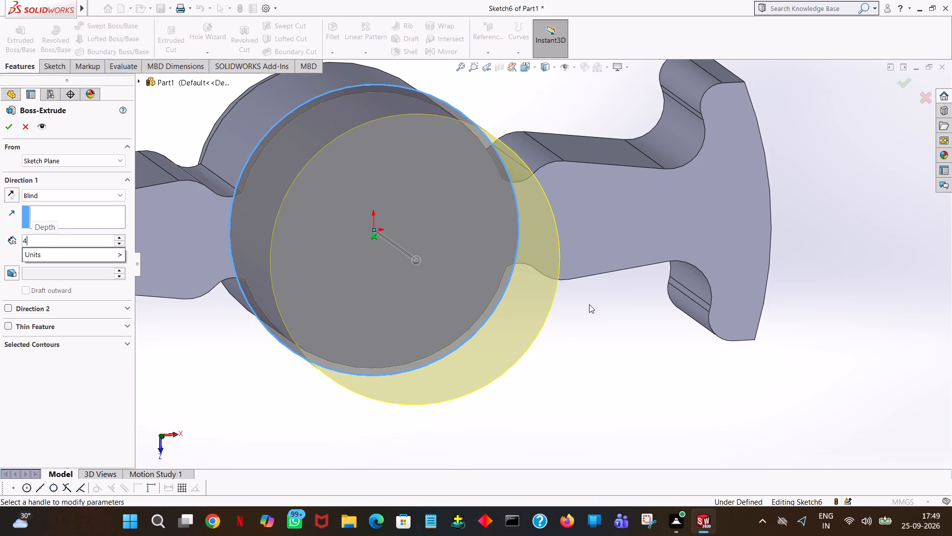
key(Return)
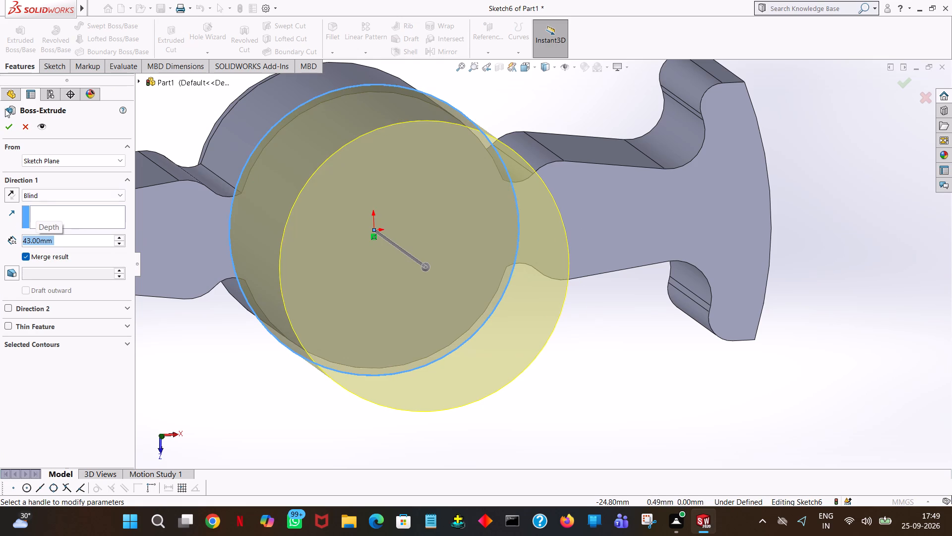
click(8, 124)
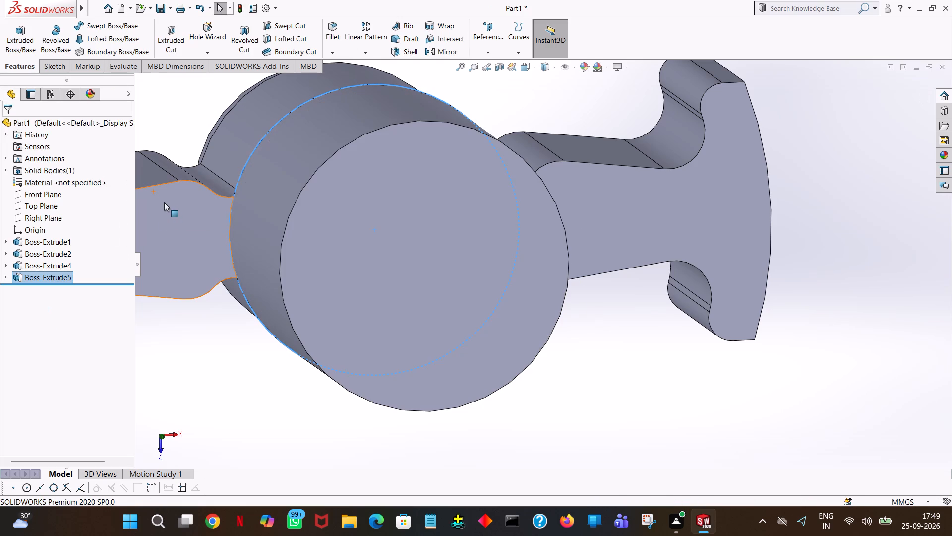
Inspect the extruded cylinder above the winged hub from several angles.
key(ctrl+7)
click(812, 267)
middle_drag(812, 267, 837, 217)
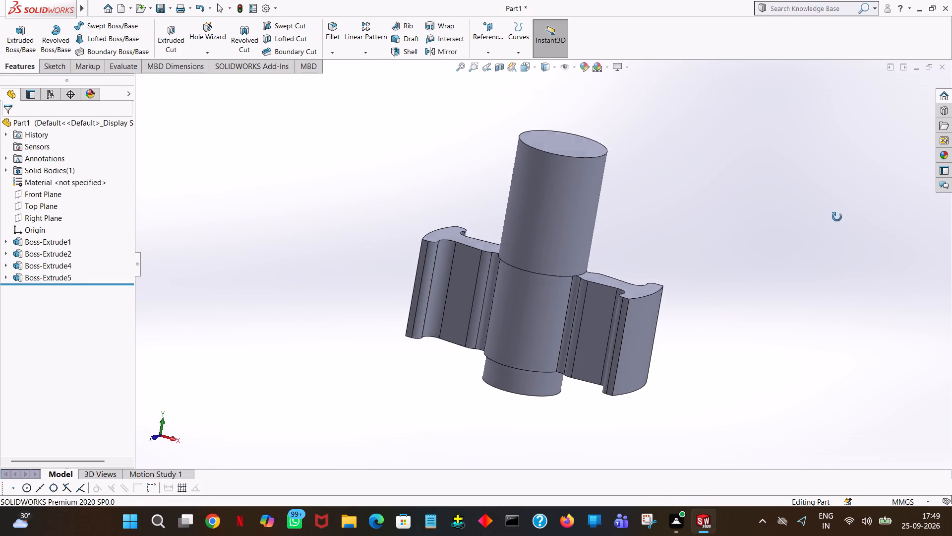
middle_drag(837, 217, 852, 253)
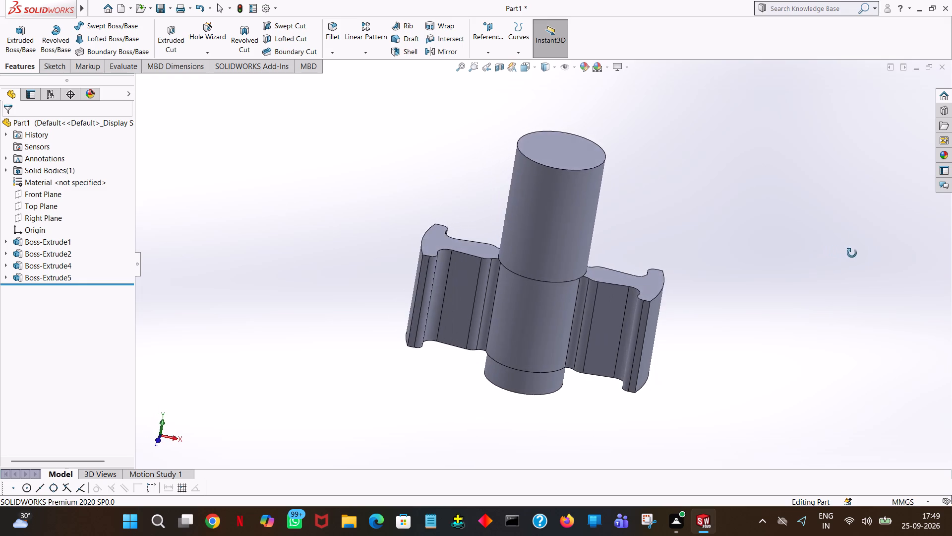
middle_drag(852, 253, 871, 211)
middle_drag(871, 211, 852, 202)
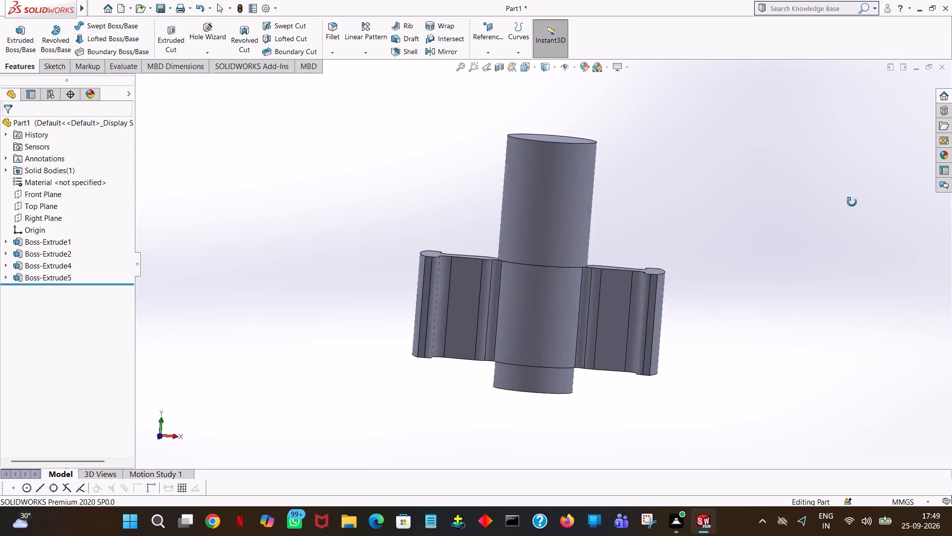
middle_drag(852, 202, 902, 287)
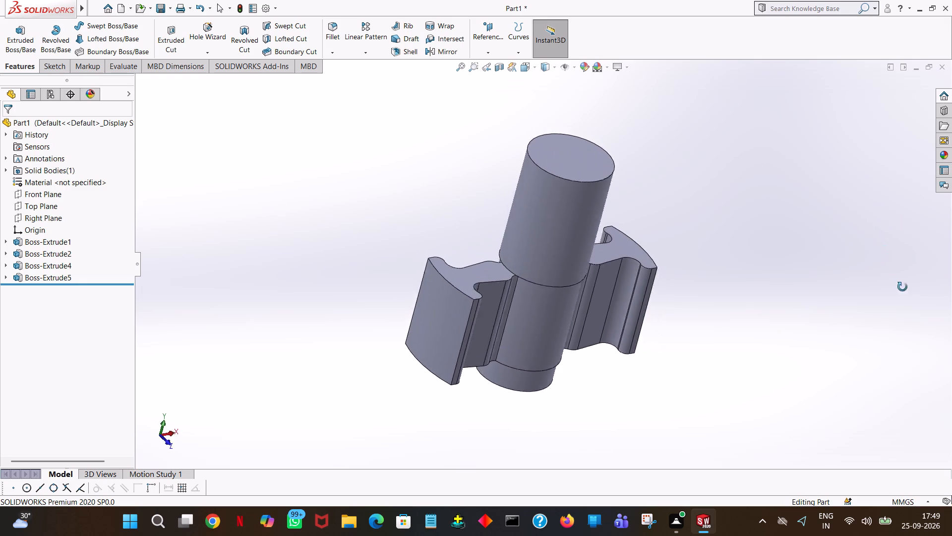
Examine the shaft extension, its junction with the hub, and the mirrored wings from above, the side and below.
middle_drag(902, 287, 873, 230)
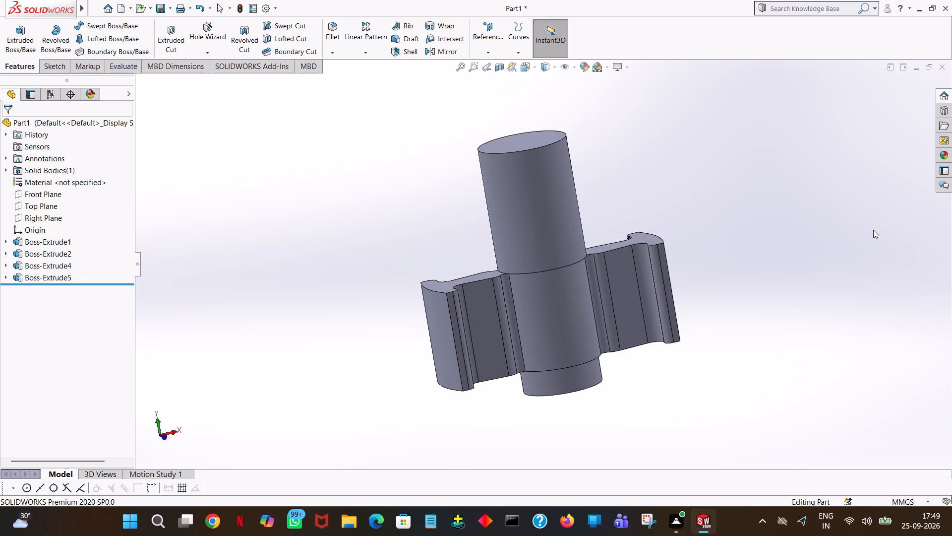
middle_drag(873, 229, 742, 375)
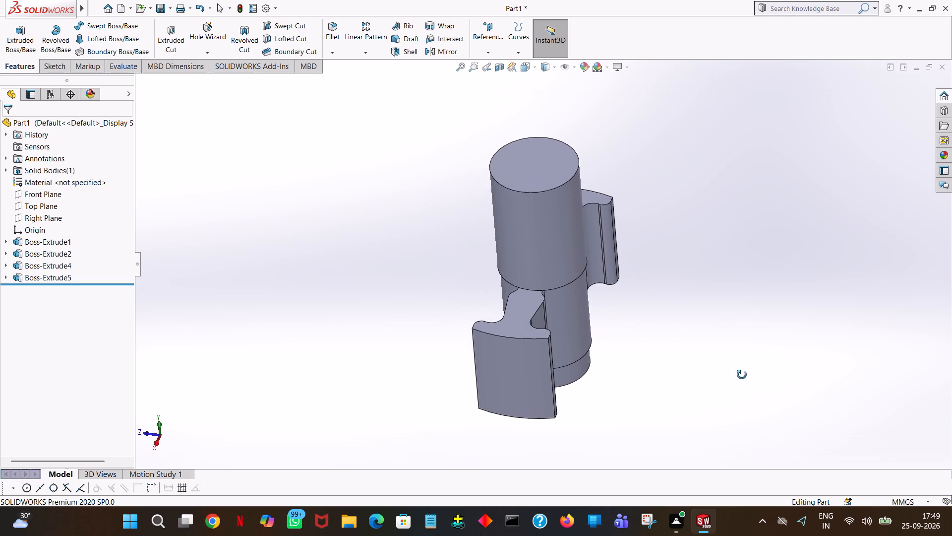
middle_drag(742, 375, 742, 375)
middle_drag(732, 380, 630, 367)
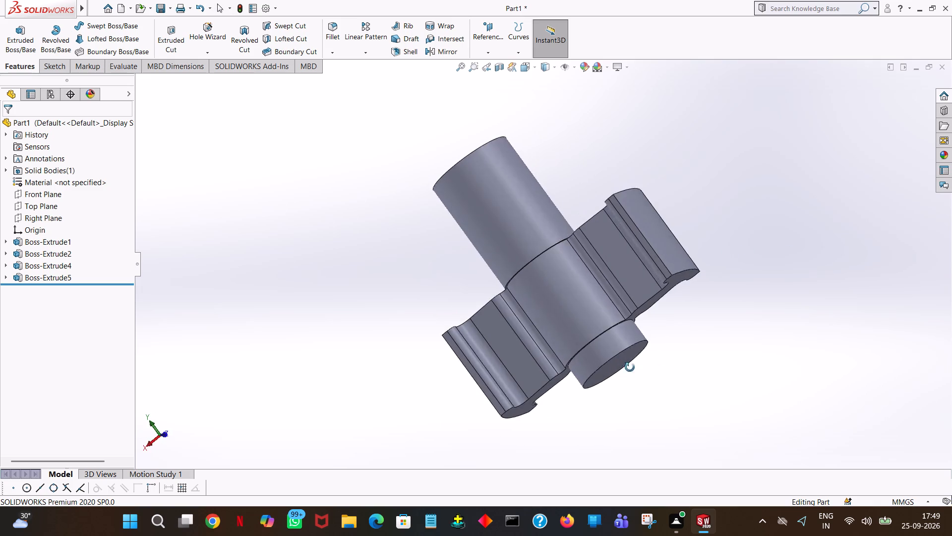
middle_drag(630, 367, 675, 272)
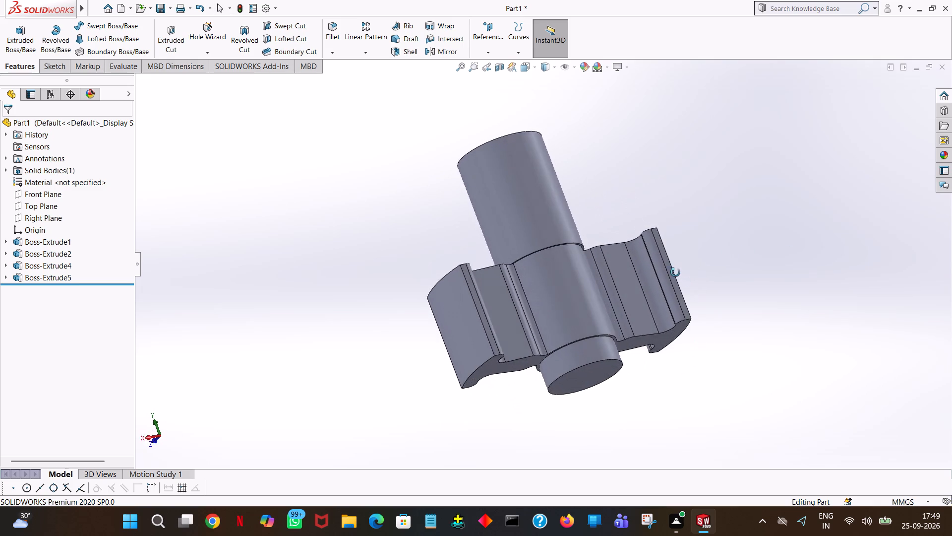
middle_drag(675, 272, 674, 266)
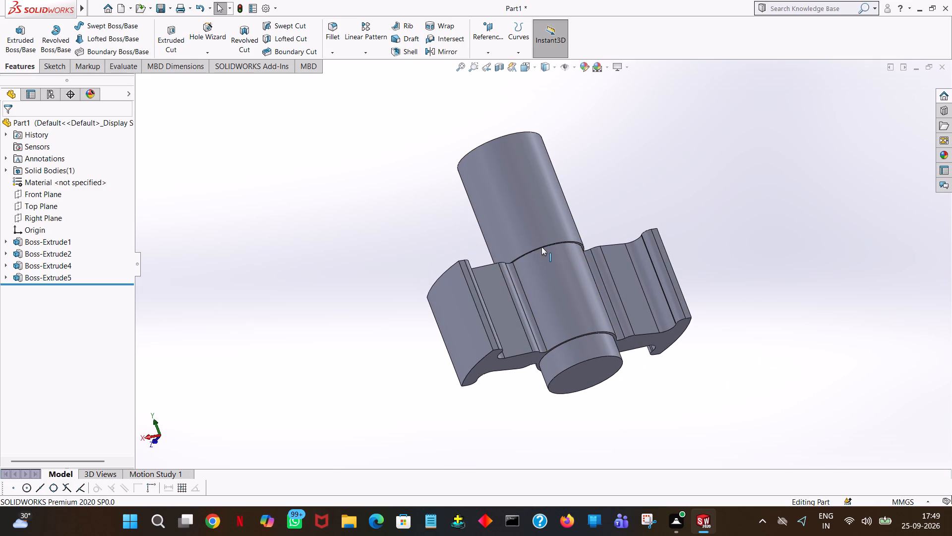
click(541, 247)
click(726, 188)
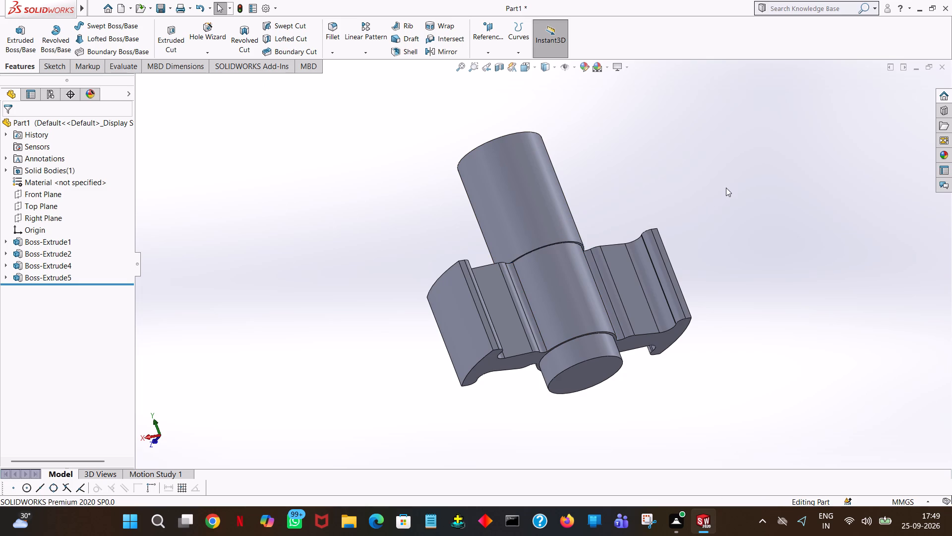
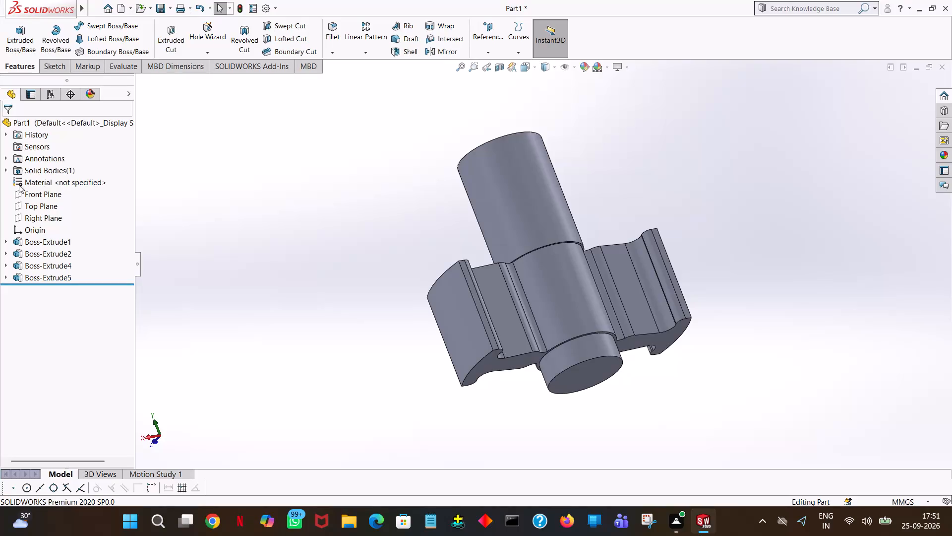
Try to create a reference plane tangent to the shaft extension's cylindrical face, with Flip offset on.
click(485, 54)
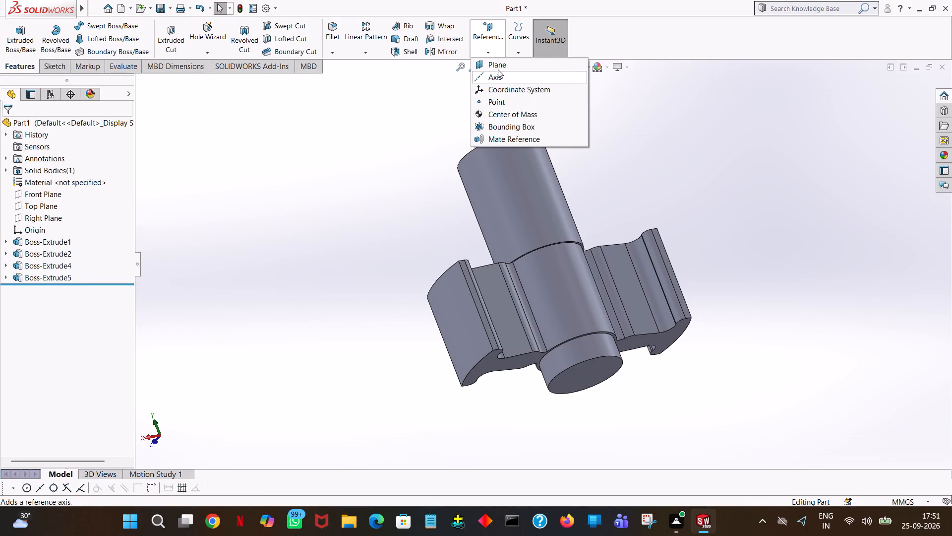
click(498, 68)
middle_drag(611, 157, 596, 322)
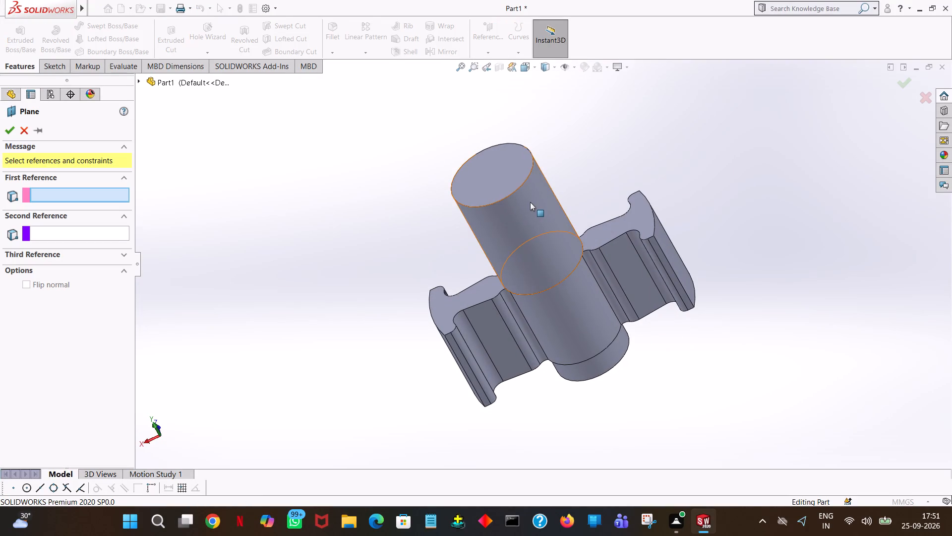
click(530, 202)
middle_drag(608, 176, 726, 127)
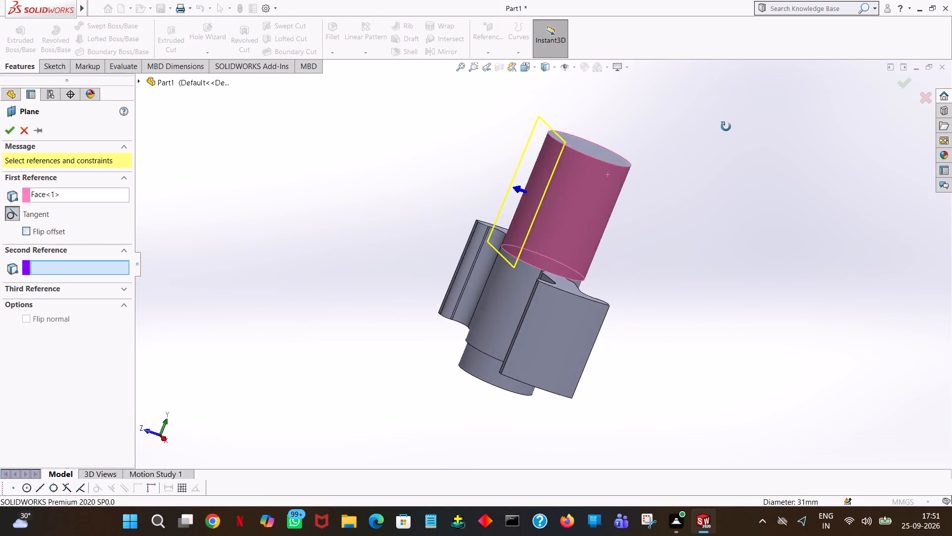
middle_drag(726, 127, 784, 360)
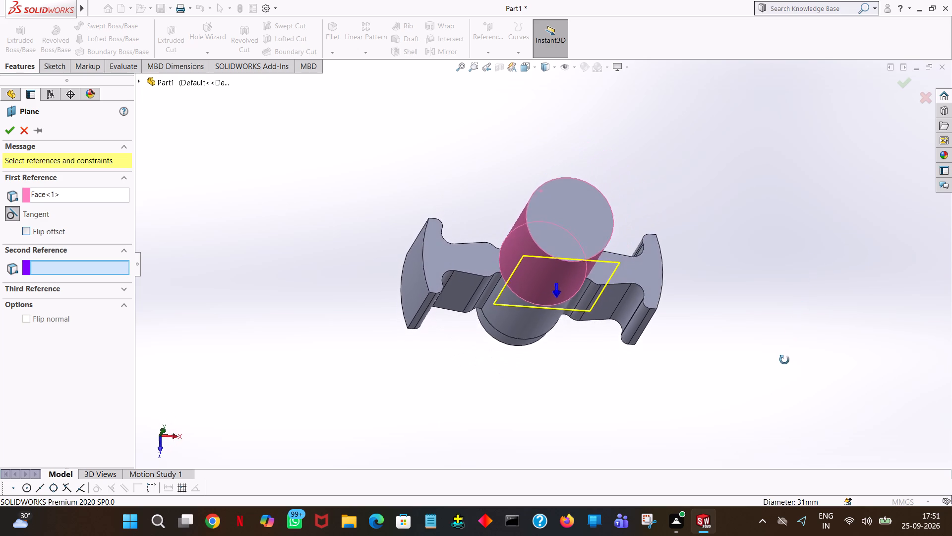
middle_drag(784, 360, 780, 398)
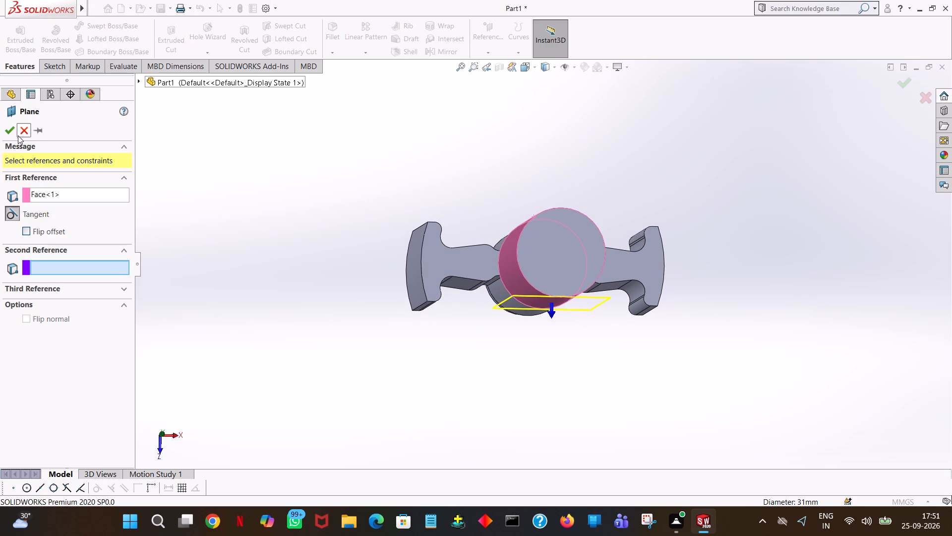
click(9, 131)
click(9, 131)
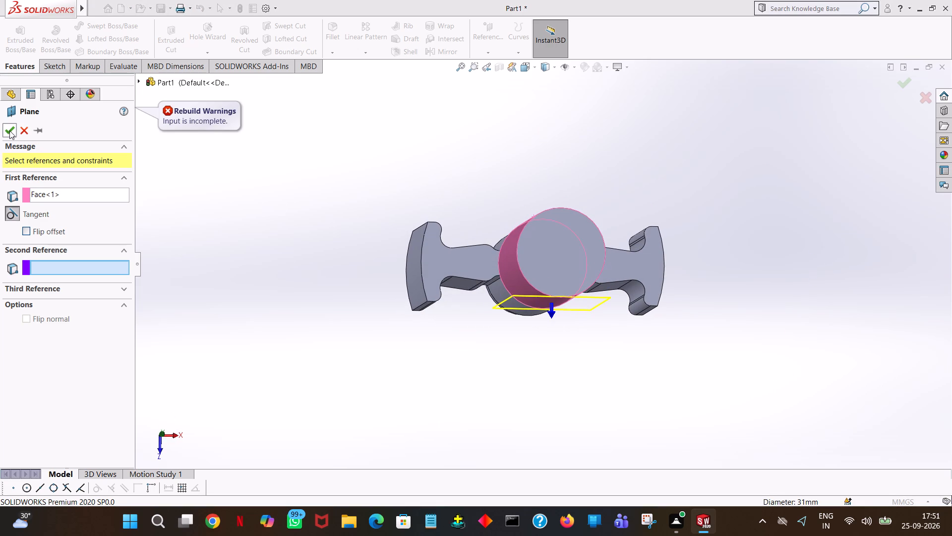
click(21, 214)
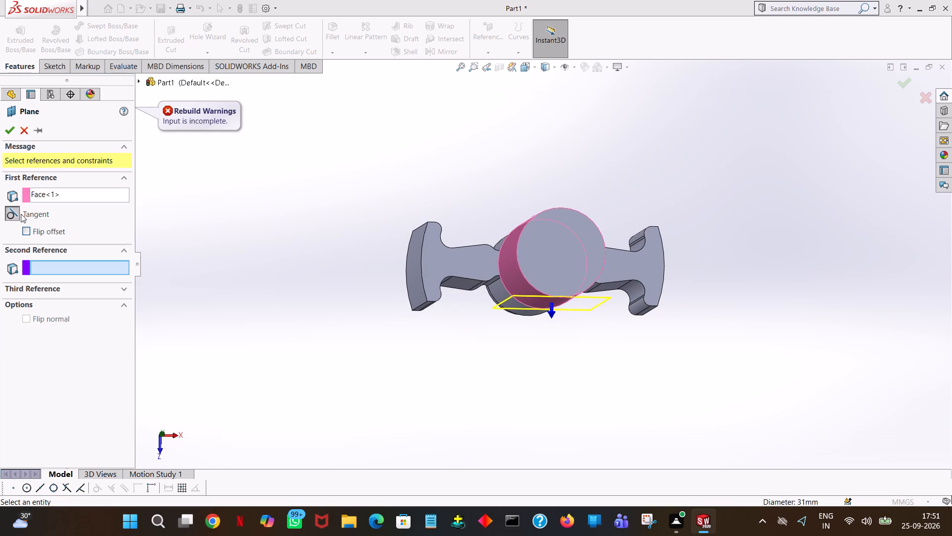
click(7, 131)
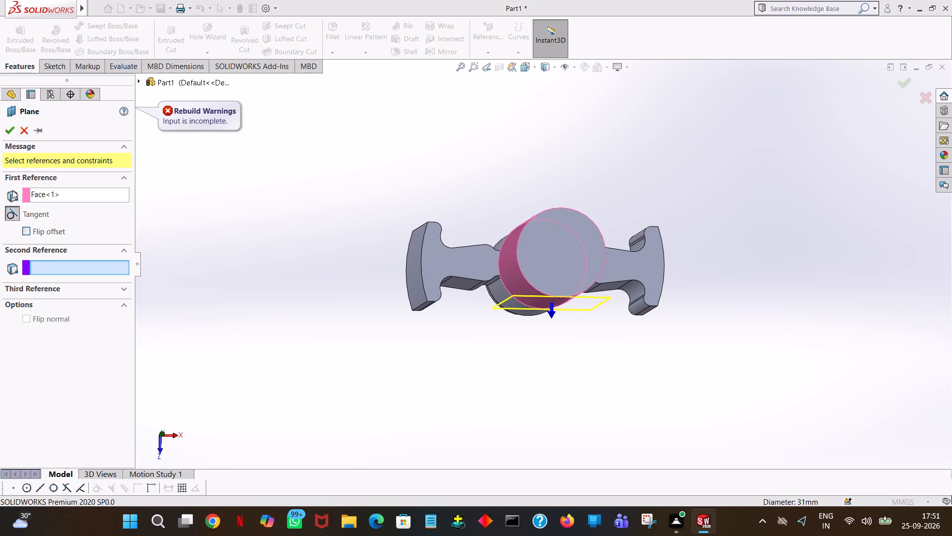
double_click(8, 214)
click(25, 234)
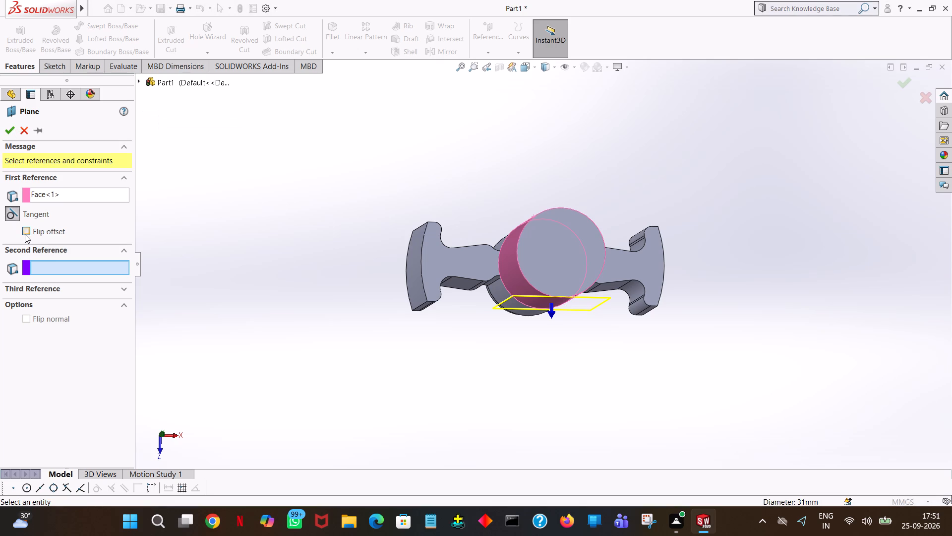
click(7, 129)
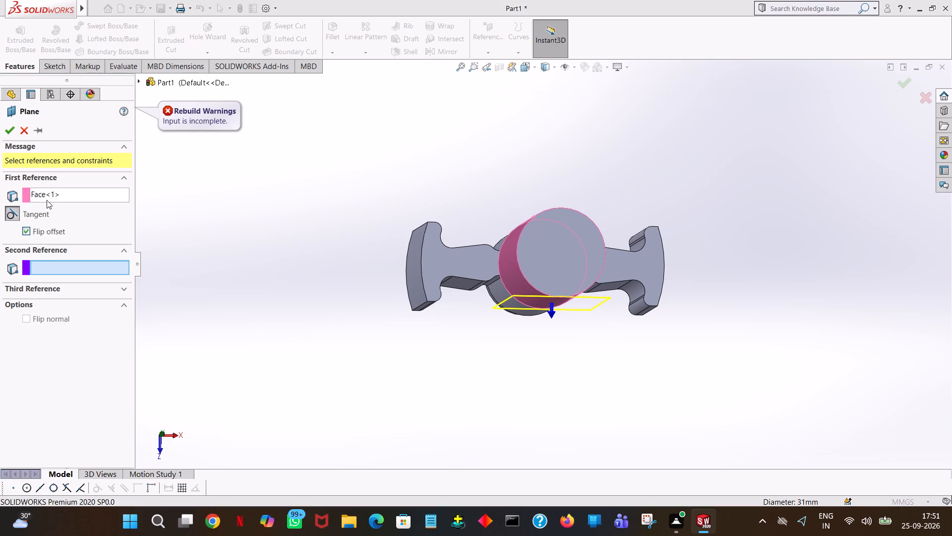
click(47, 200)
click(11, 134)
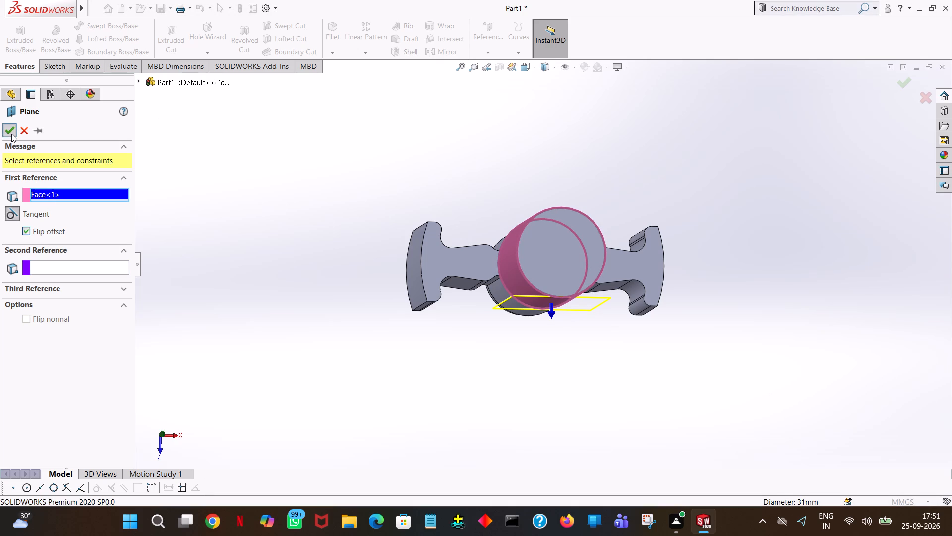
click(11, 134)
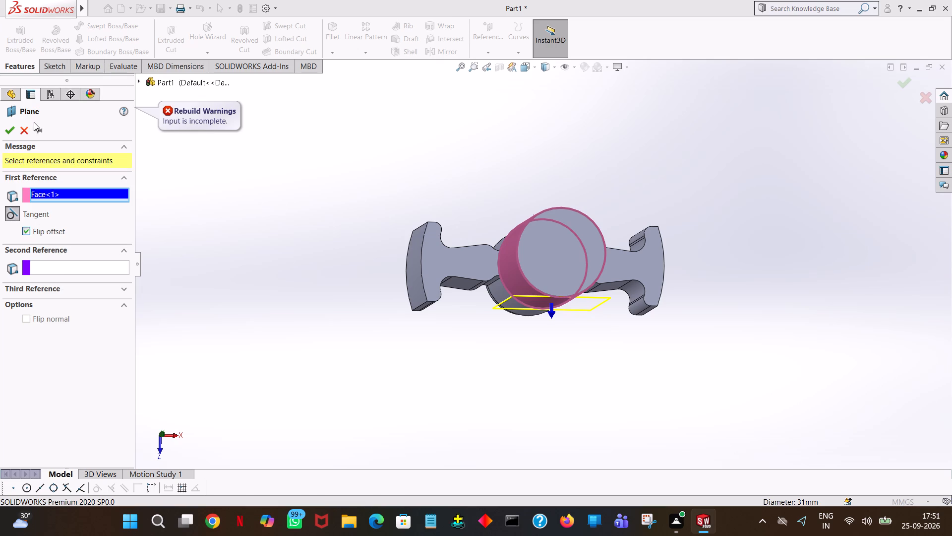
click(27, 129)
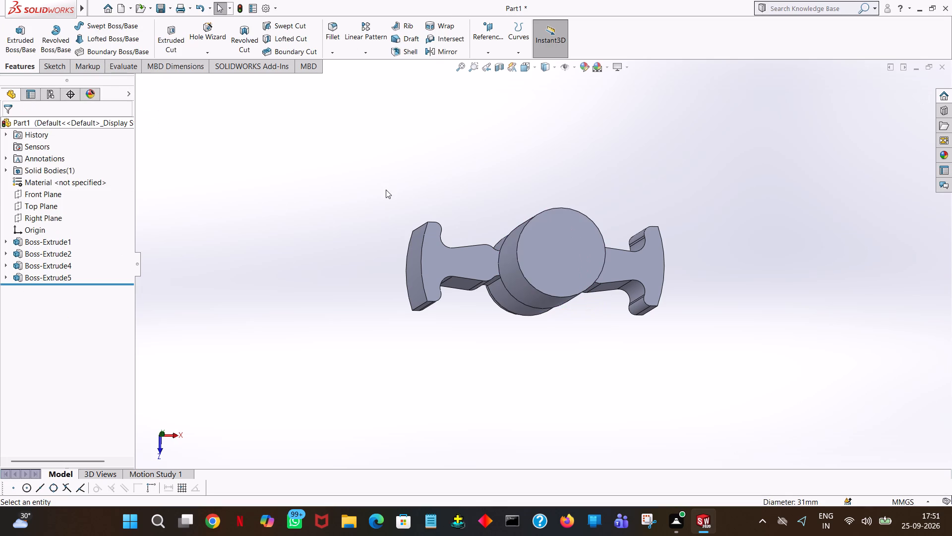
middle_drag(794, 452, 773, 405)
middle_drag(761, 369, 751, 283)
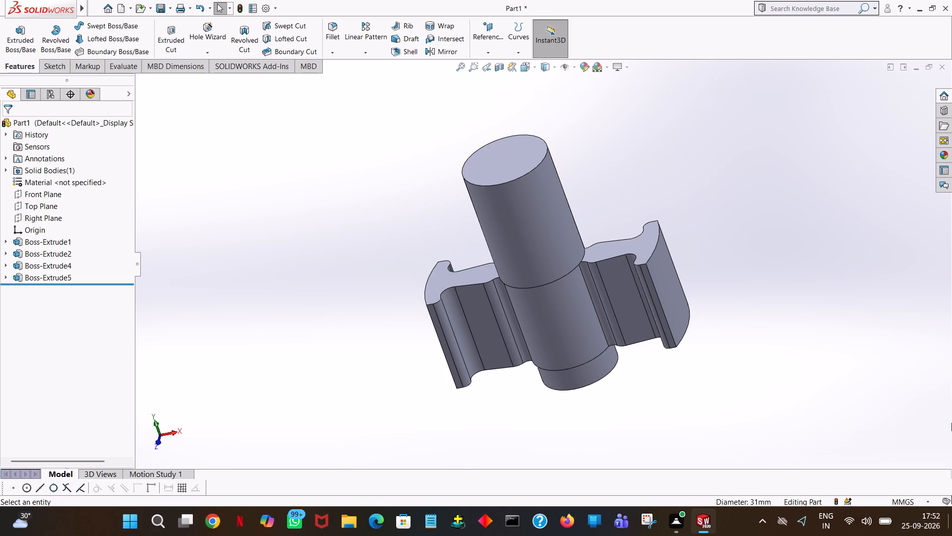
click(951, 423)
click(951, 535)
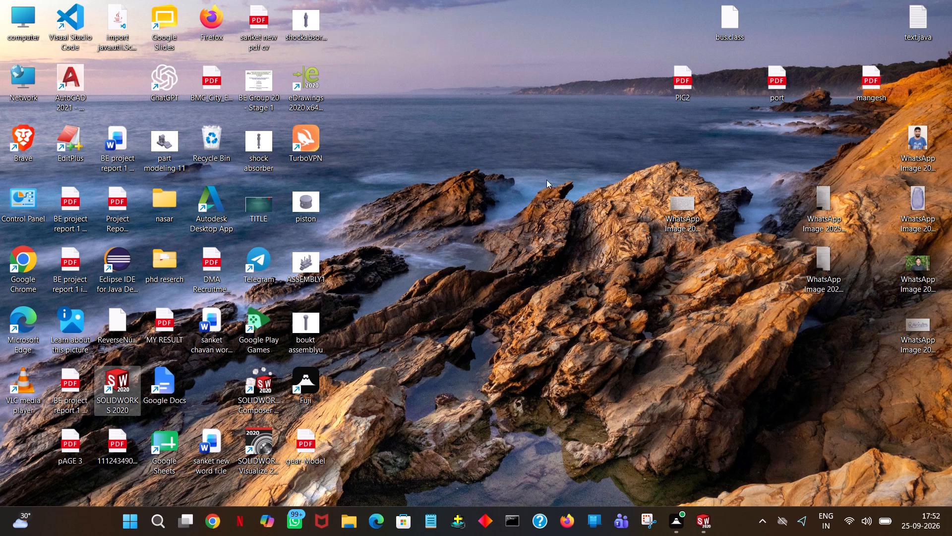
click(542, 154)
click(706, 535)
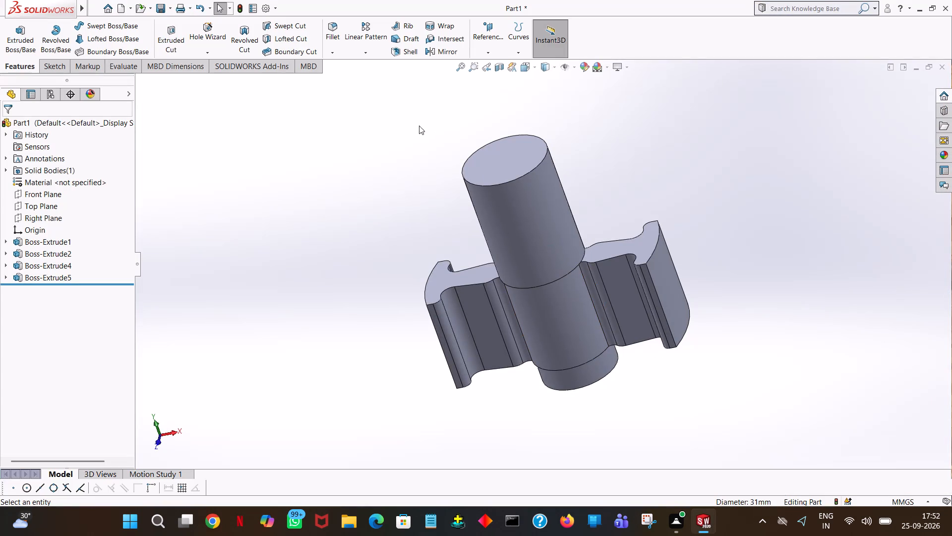
Examine the shaft extension, stepped hub and wings from above, the front and the end face.
middle_drag(674, 156, 721, 203)
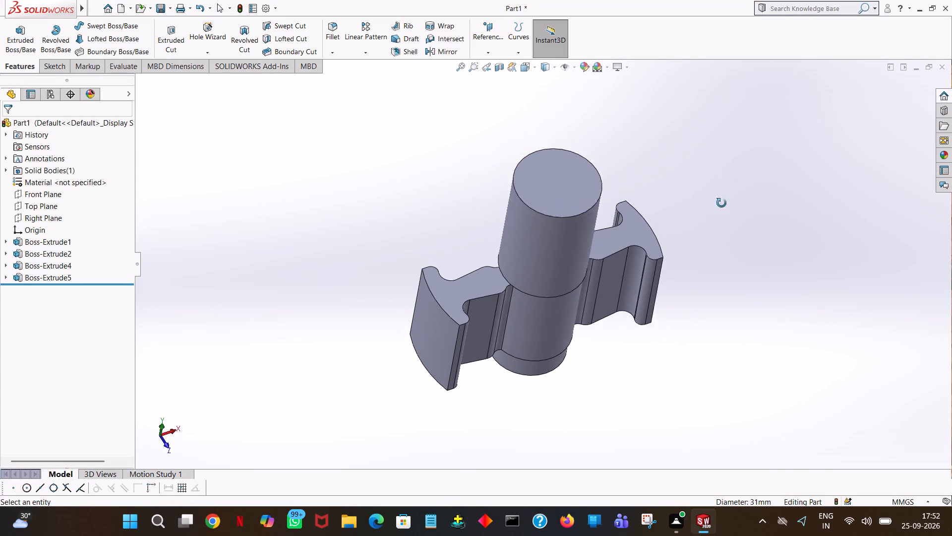
middle_drag(721, 203, 721, 220)
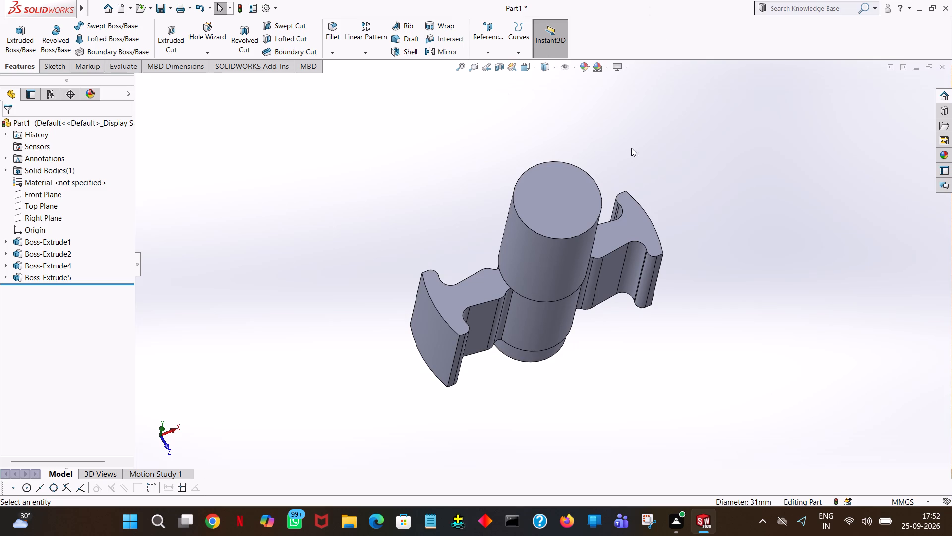
middle_drag(689, 212, 685, 139)
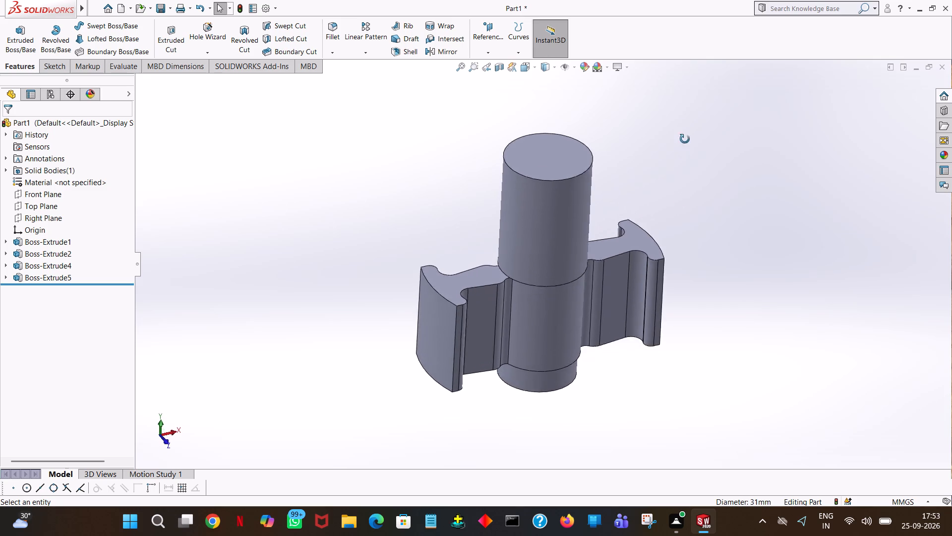
middle_drag(685, 139, 671, 295)
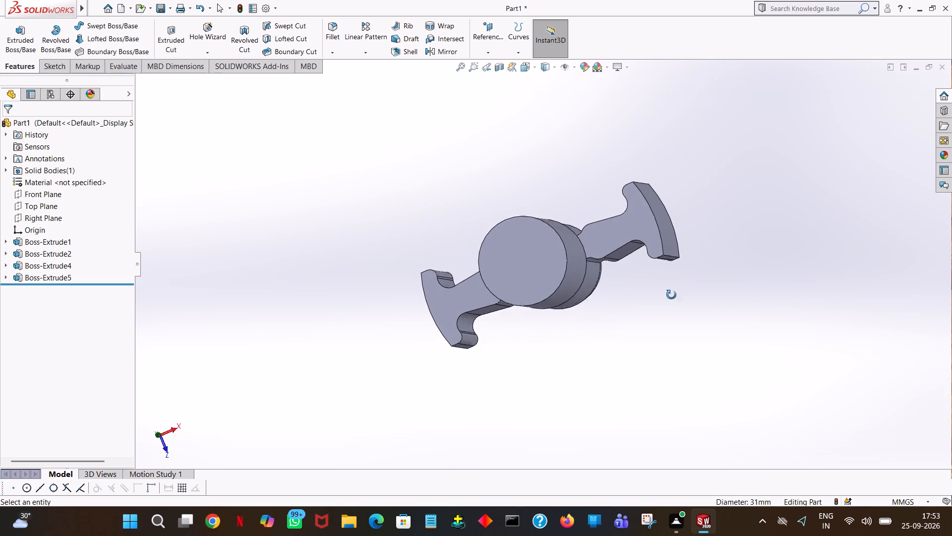
middle_drag(671, 295, 677, 328)
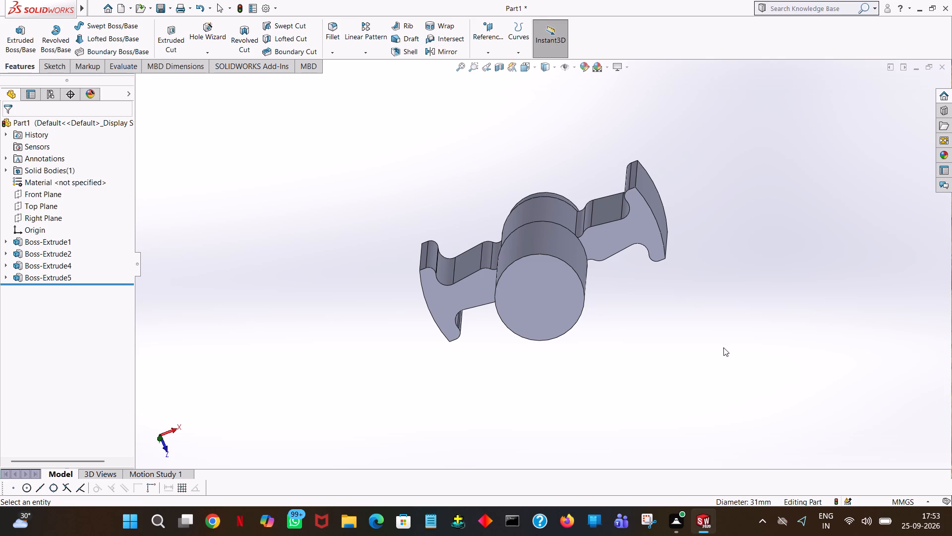
middle_drag(668, 361, 640, 128)
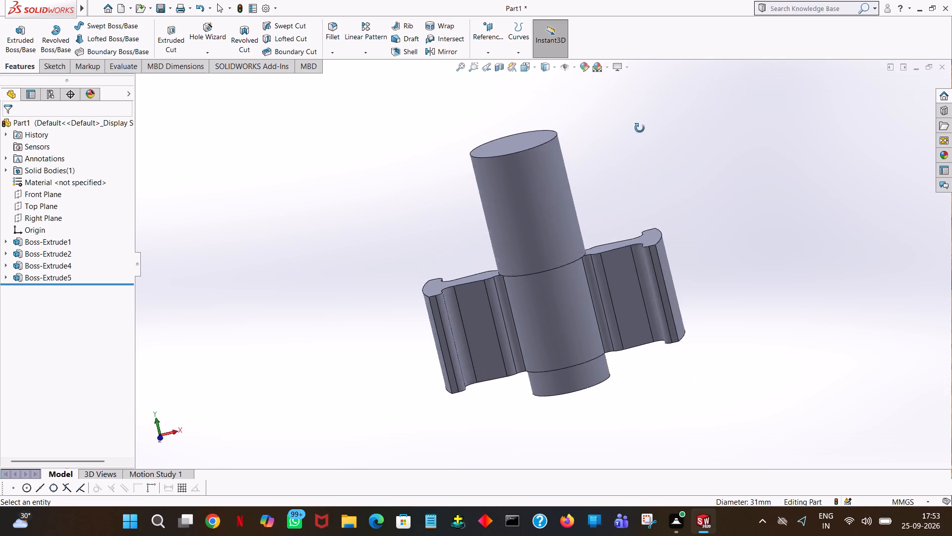
middle_drag(640, 128, 642, 110)
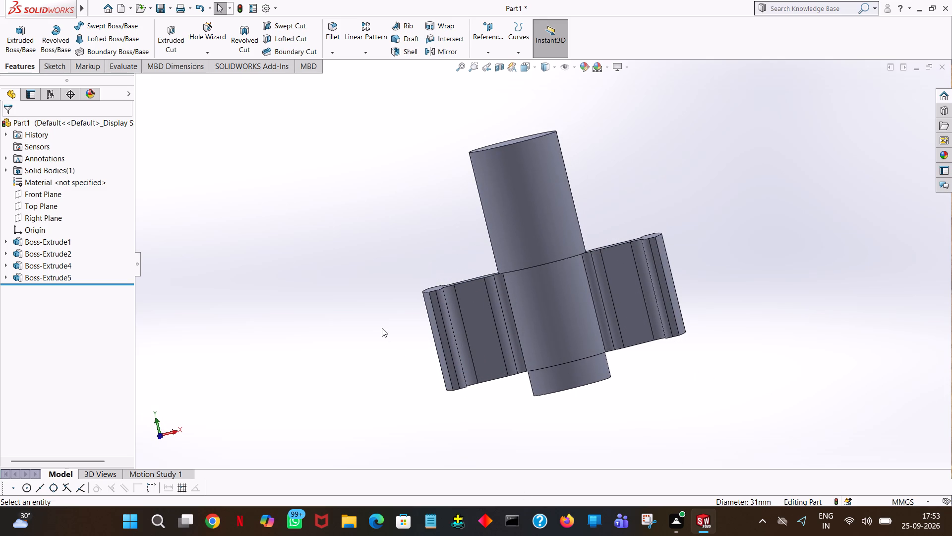
middle_drag(382, 327, 390, 380)
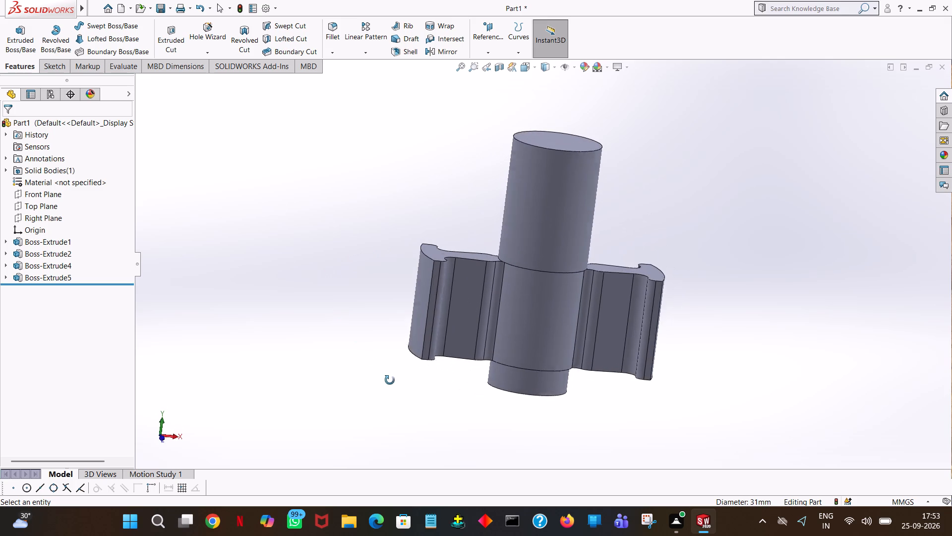
middle_drag(390, 380, 394, 388)
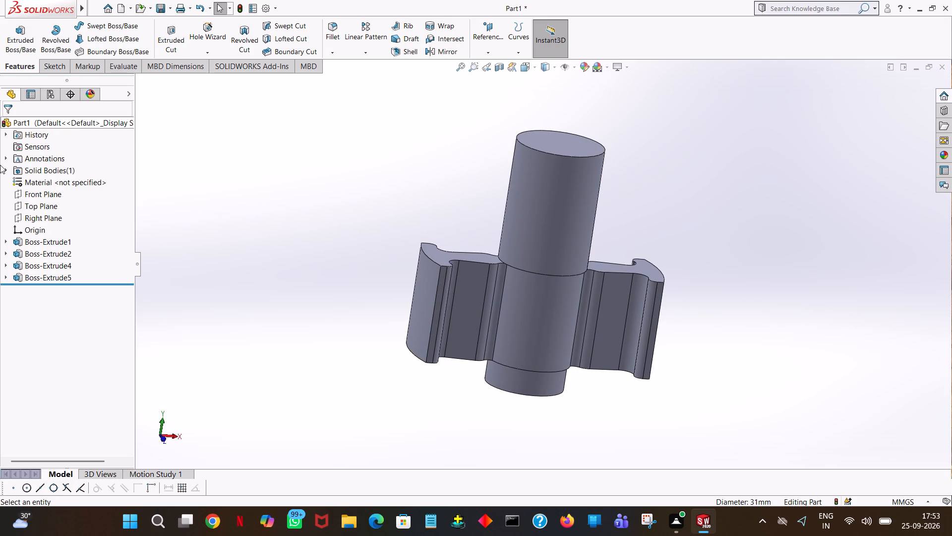
Create a reference plane parallel to the Front Plane at an offset distance of 31/2 (15.5 mm), toward the front of the shaft.
click(44, 193)
middle_drag(265, 181, 278, 339)
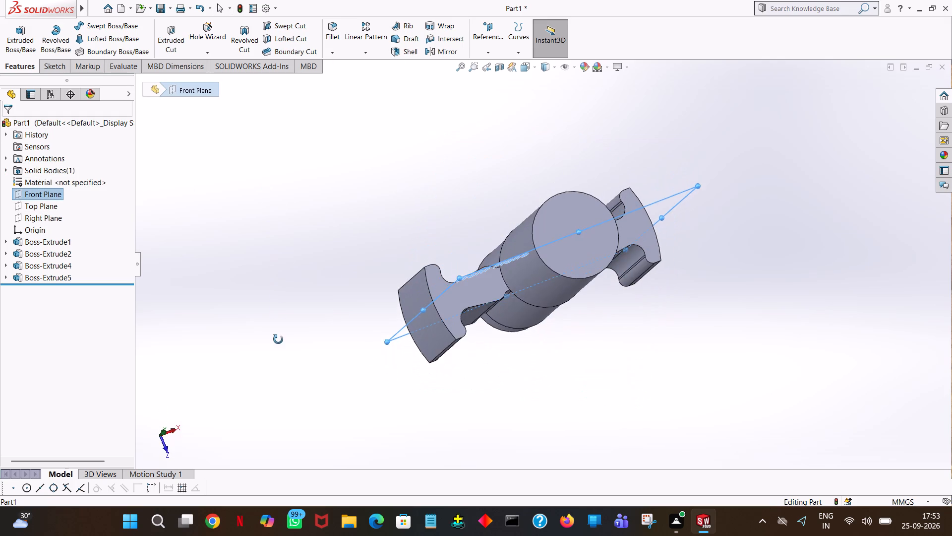
middle_drag(278, 339, 264, 337)
click(487, 50)
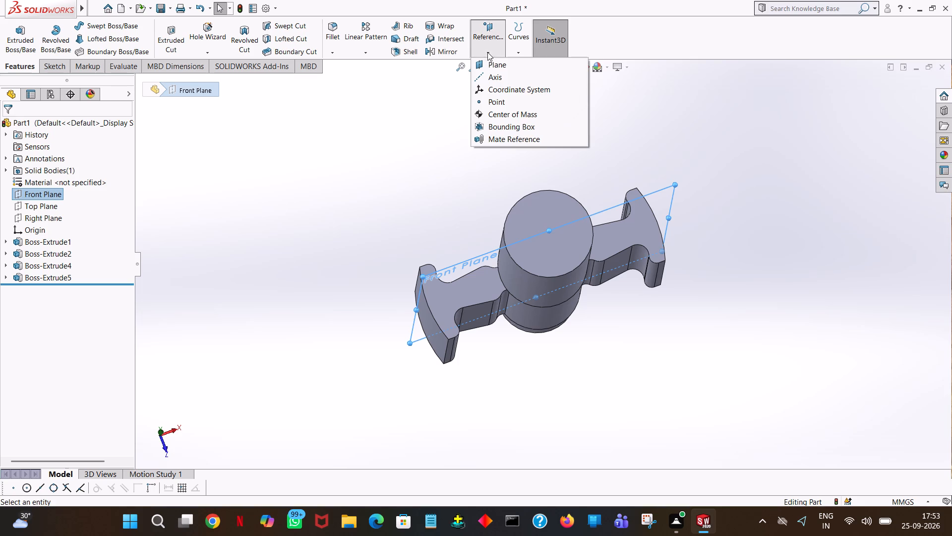
click(490, 59)
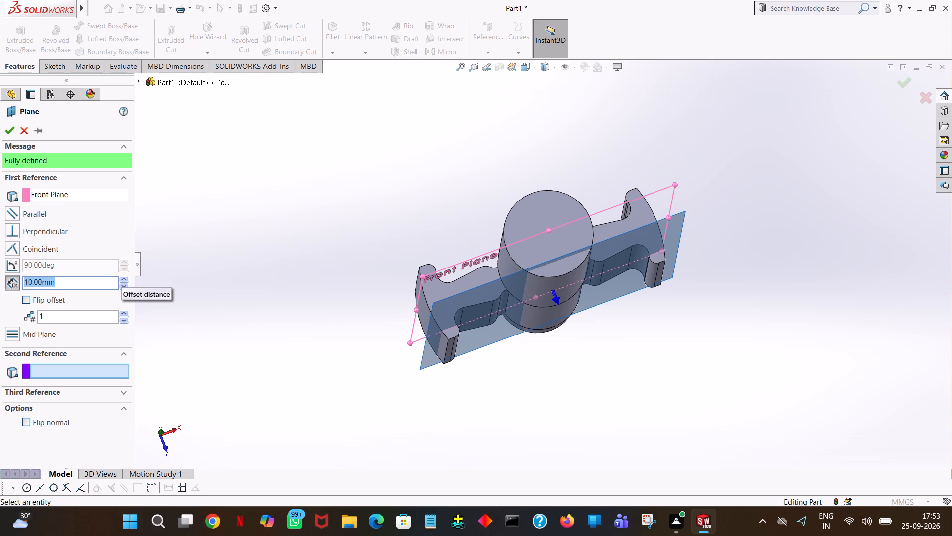
text(31/2)
key(Return)
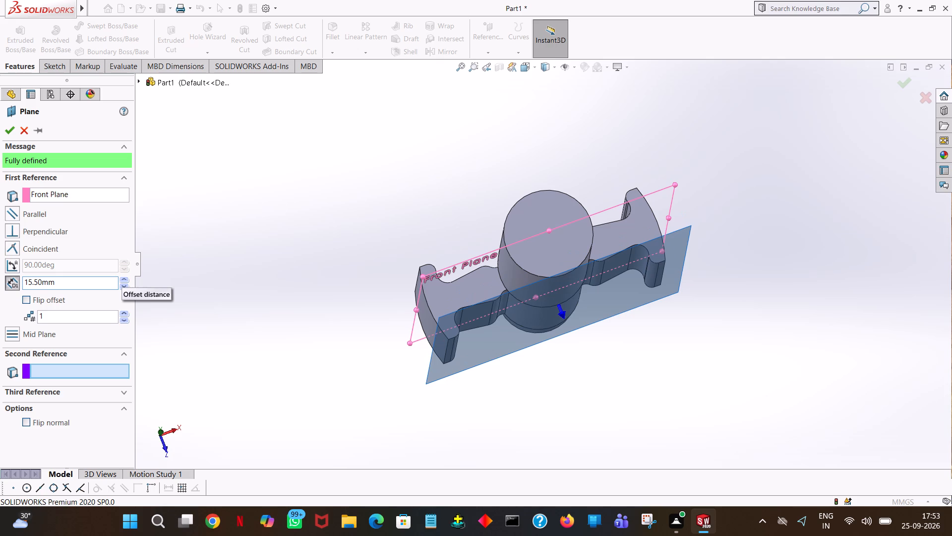
middle_drag(250, 201, 262, 229)
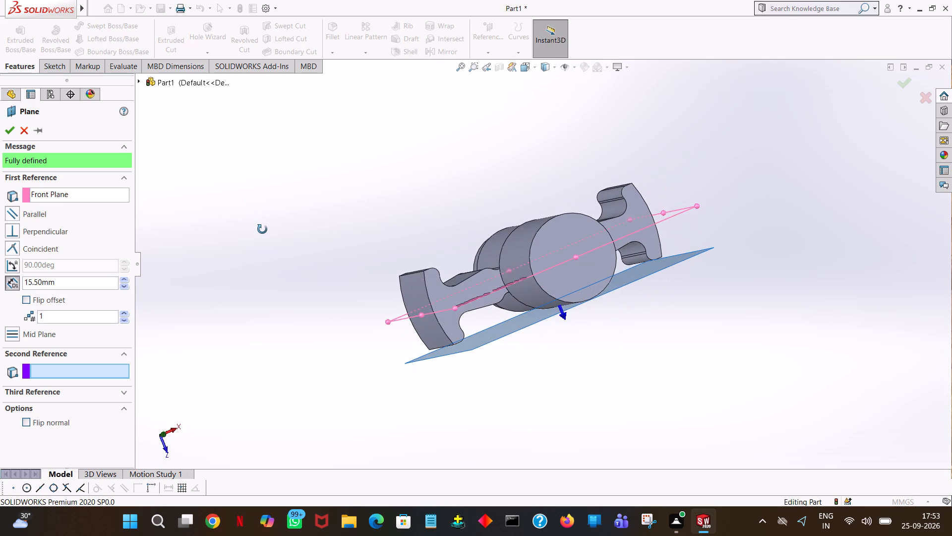
middle_drag(262, 229, 241, 127)
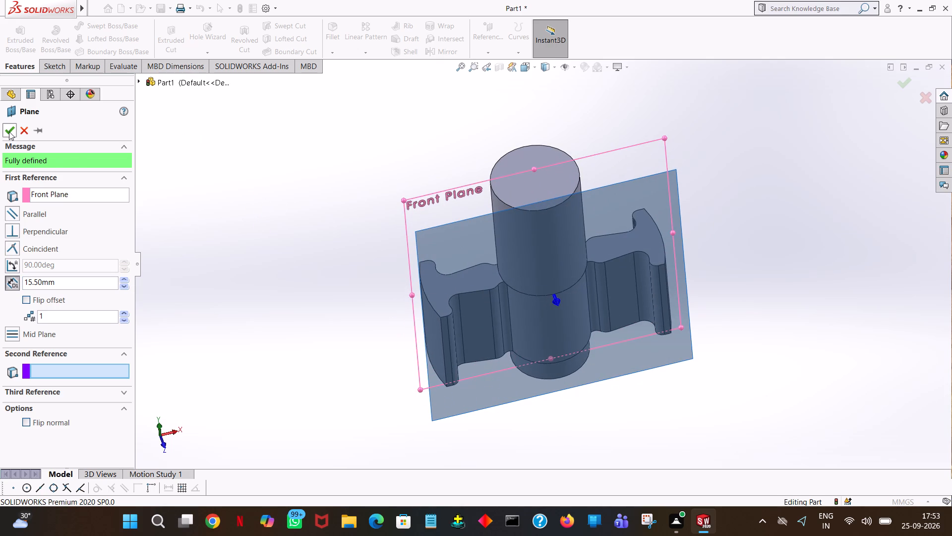
click(9, 131)
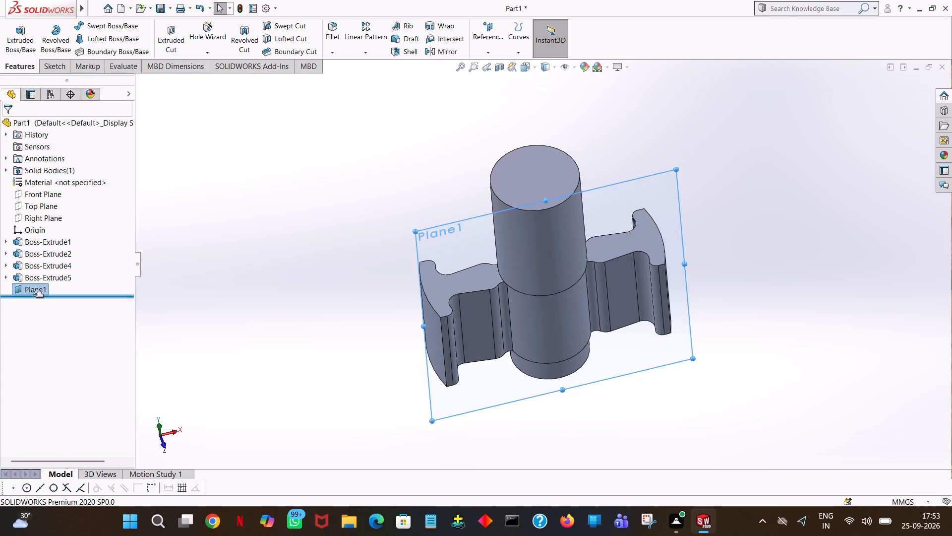
Start a new sketch on the plane offset 15.5 mm from the Front Plane and activate the Line tool.
click(32, 292)
click(15, 288)
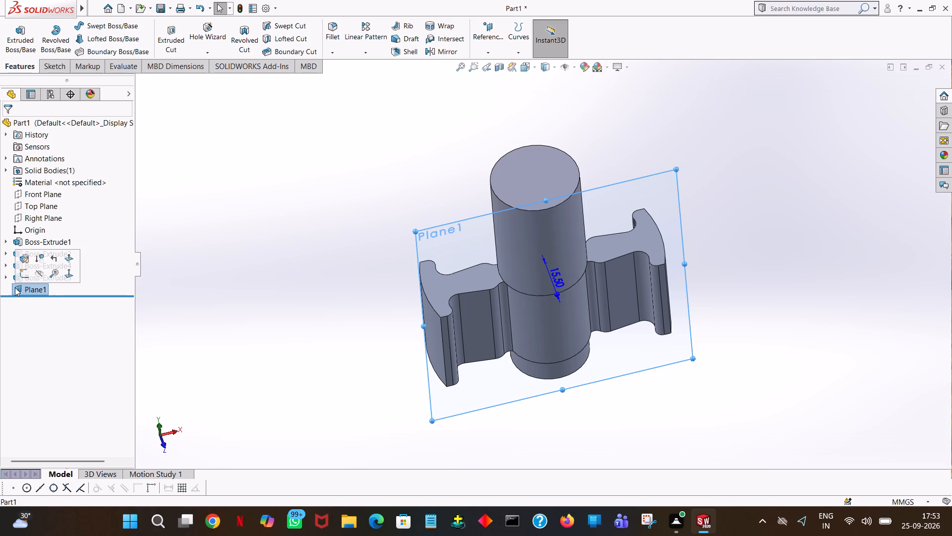
click(23, 275)
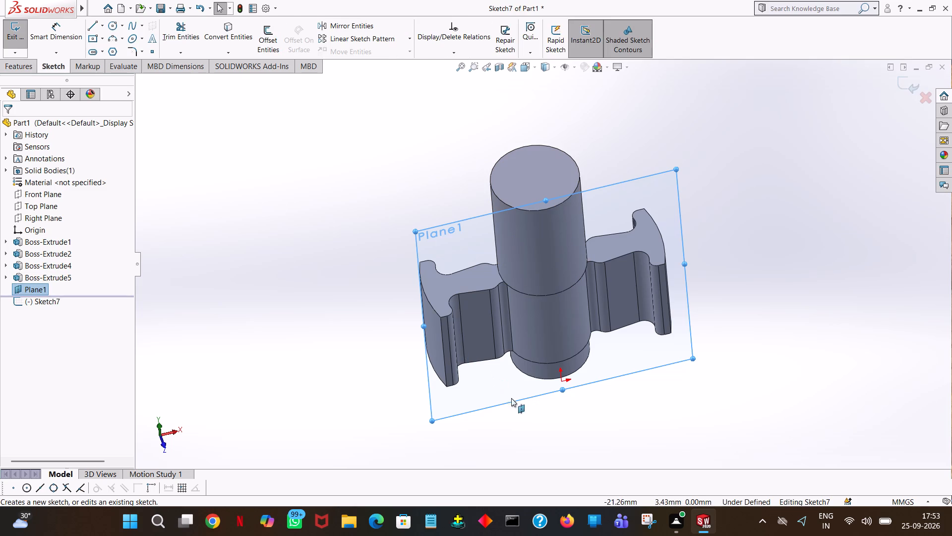
key(space)
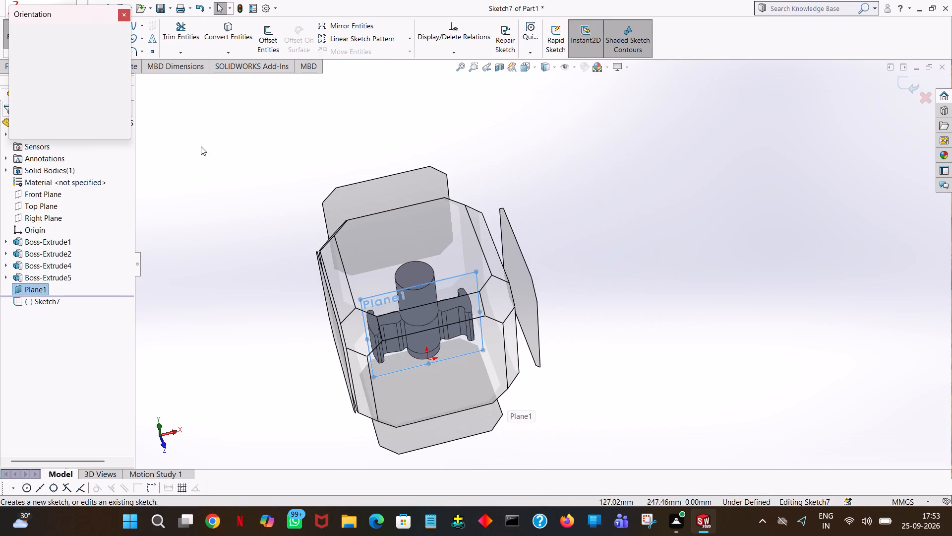
click(122, 77)
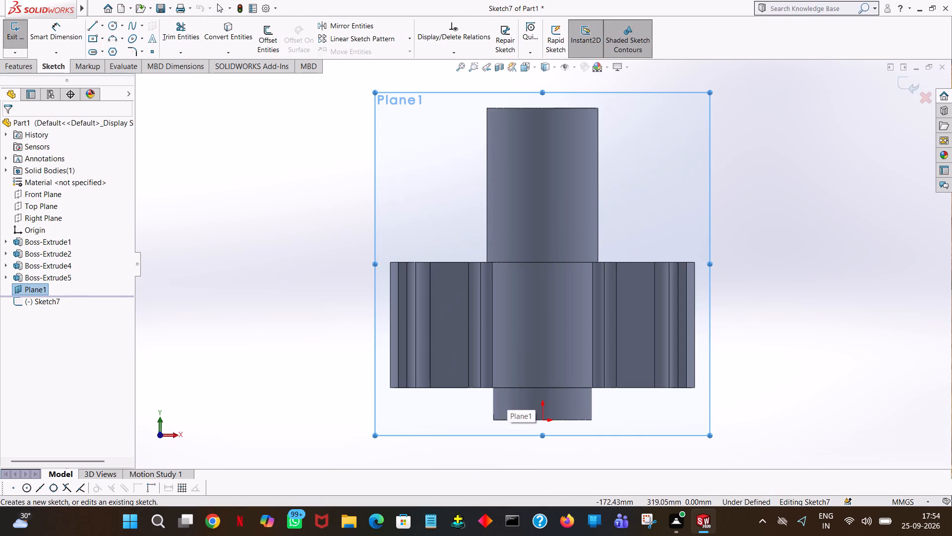
click(94, 25)
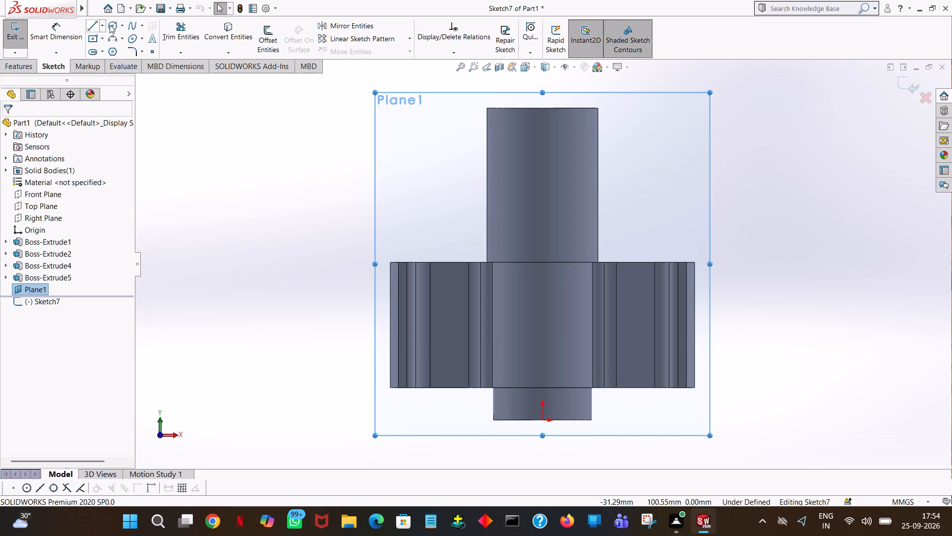
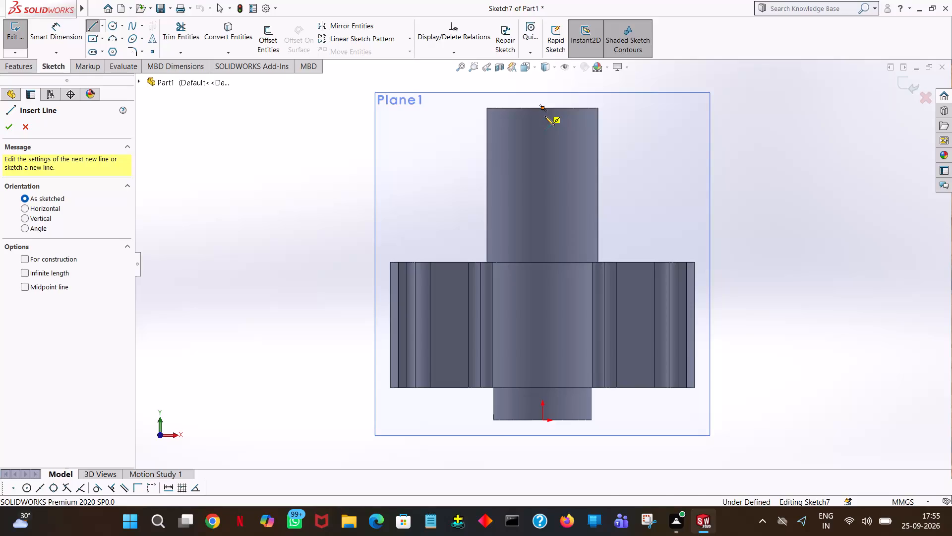
Draw a 20 mm vertical line downward from the middle of the shaft extension's top edge.
right_click(555, 141)
click(568, 146)
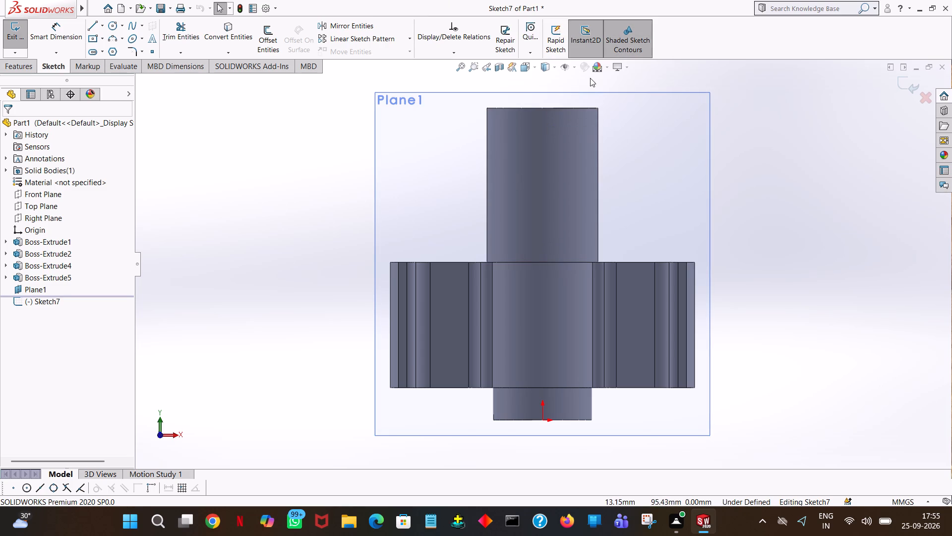
middle_drag(591, 78, 583, 158)
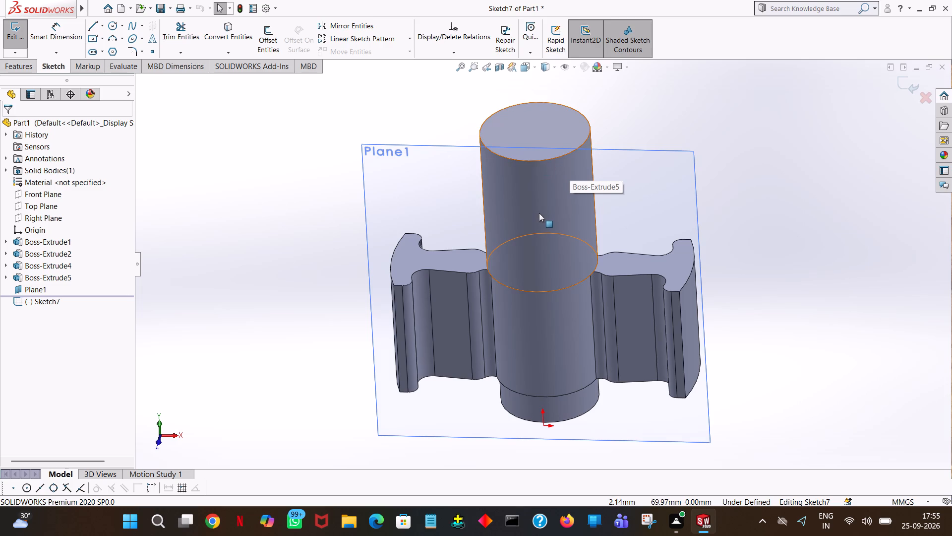
key(space)
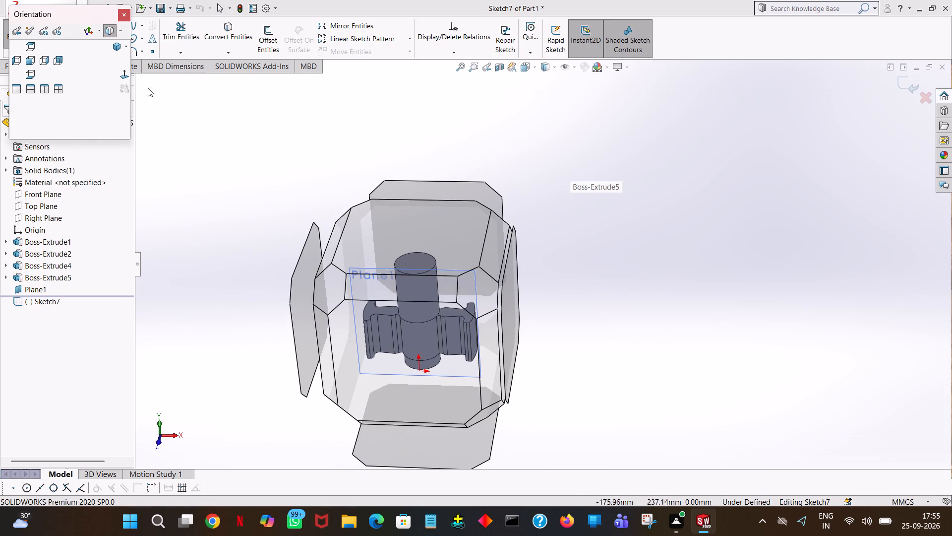
click(123, 78)
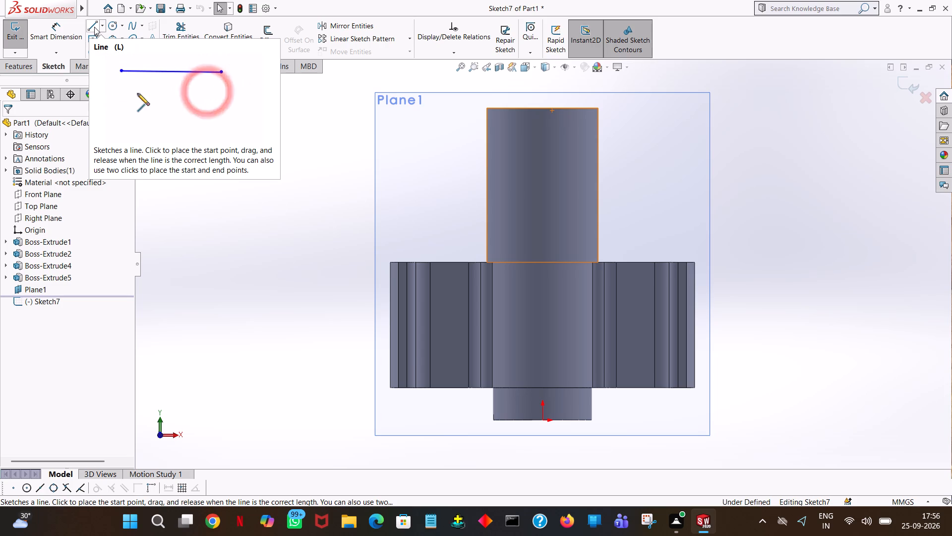
click(94, 27)
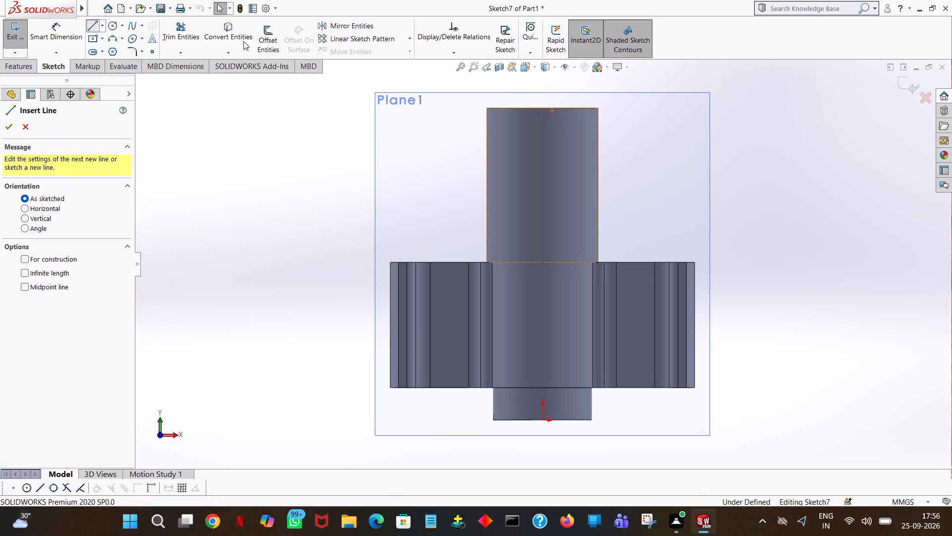
click(543, 108)
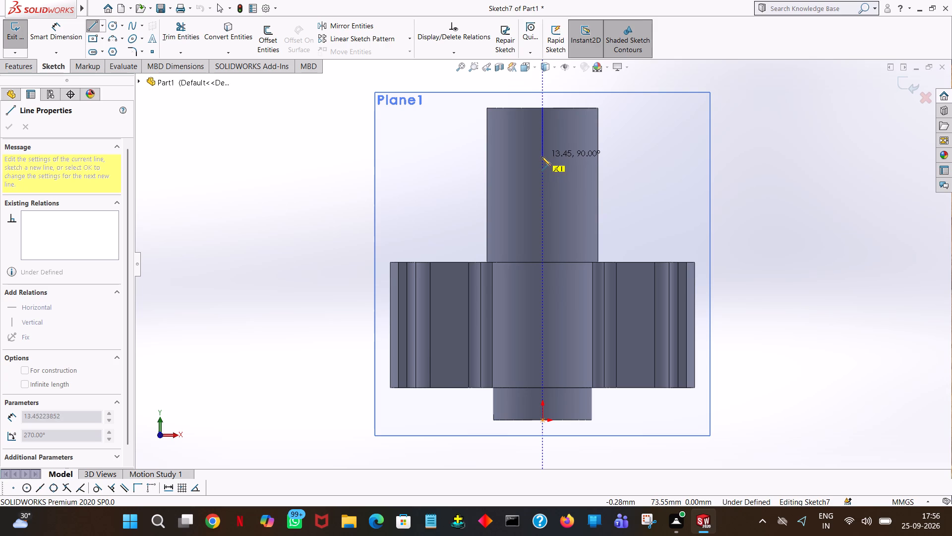
click(541, 156)
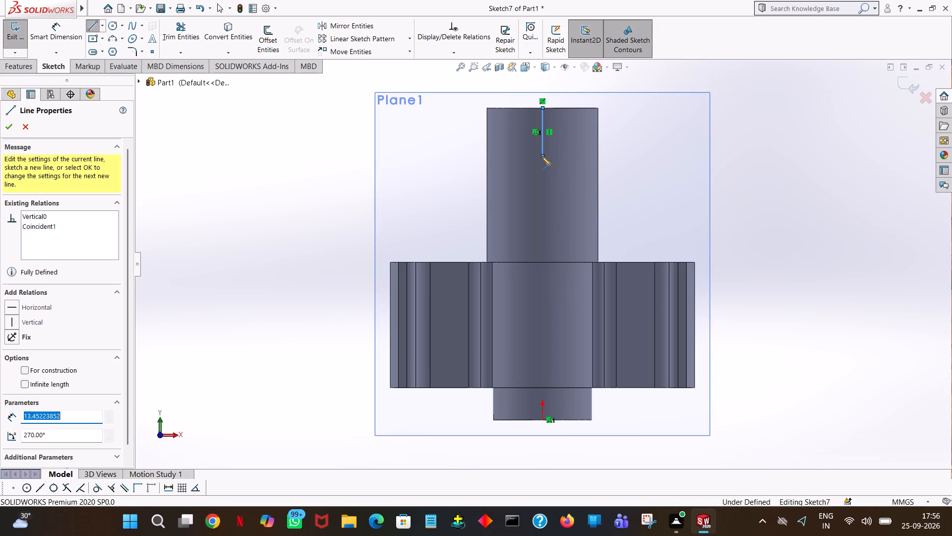
text(20)
key(Return)
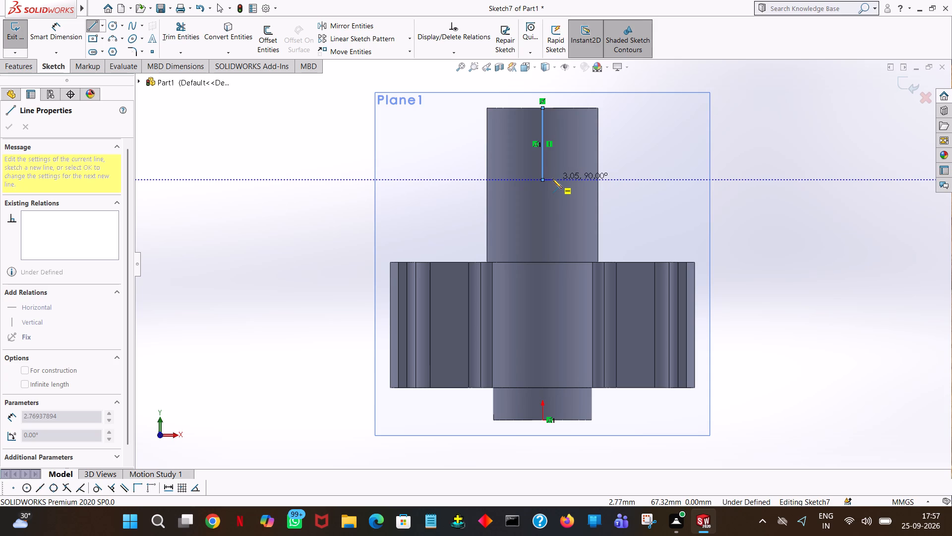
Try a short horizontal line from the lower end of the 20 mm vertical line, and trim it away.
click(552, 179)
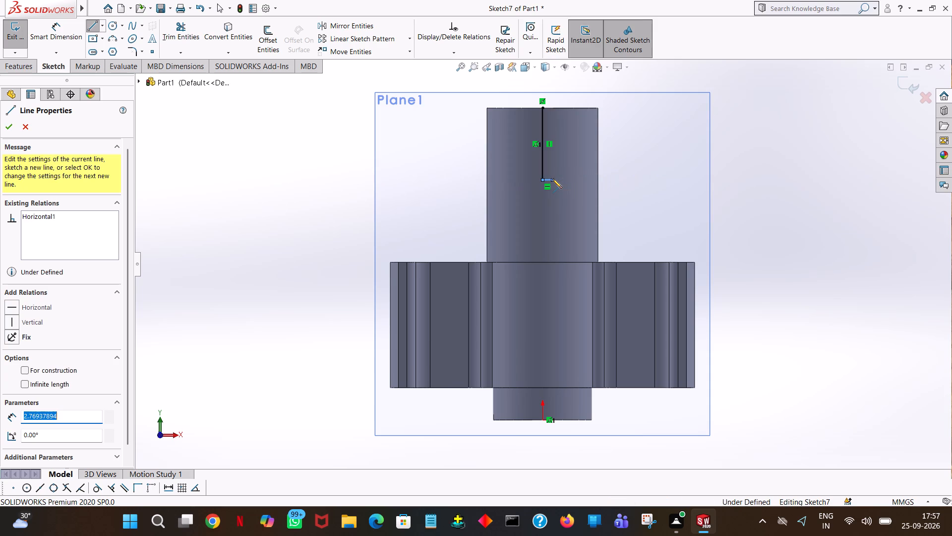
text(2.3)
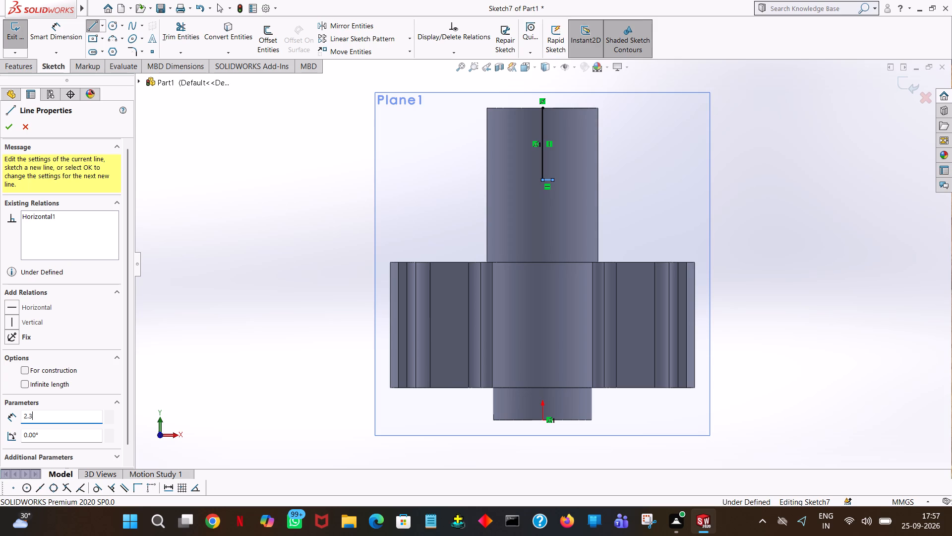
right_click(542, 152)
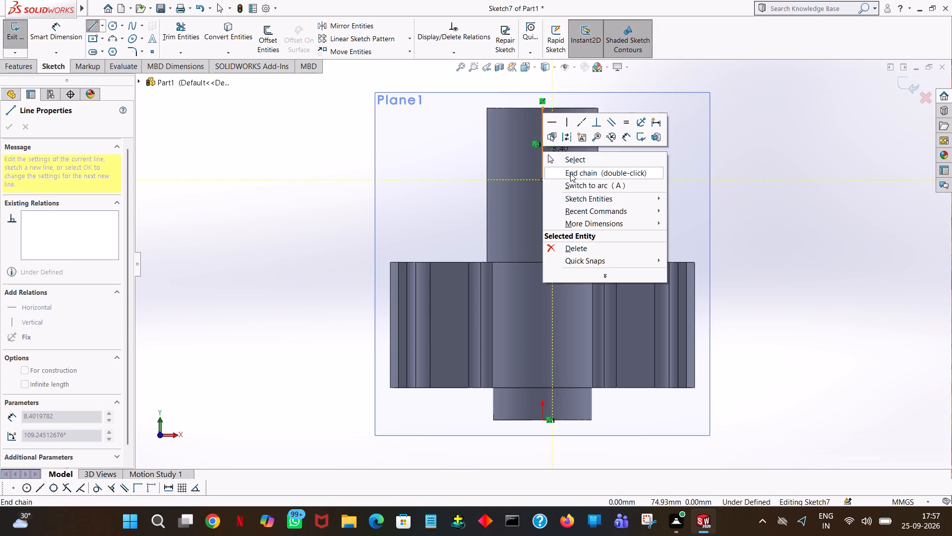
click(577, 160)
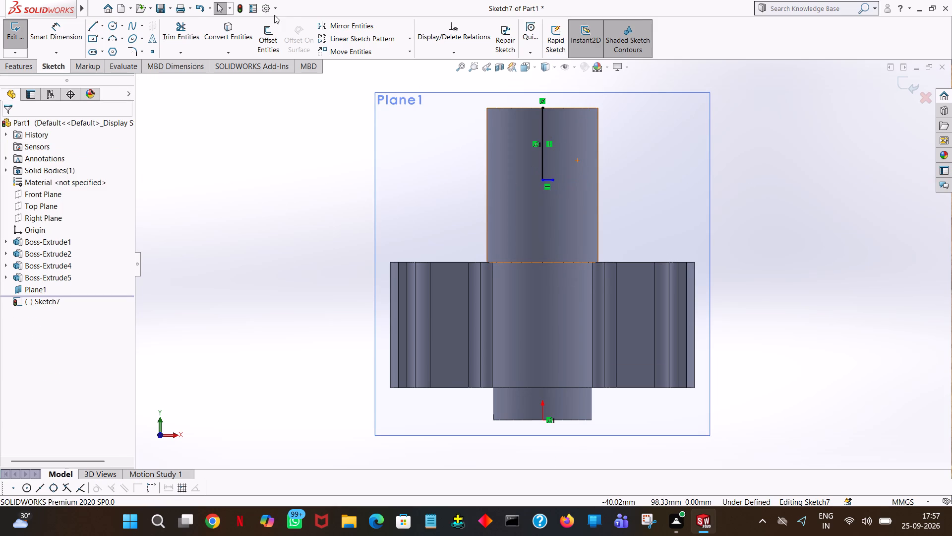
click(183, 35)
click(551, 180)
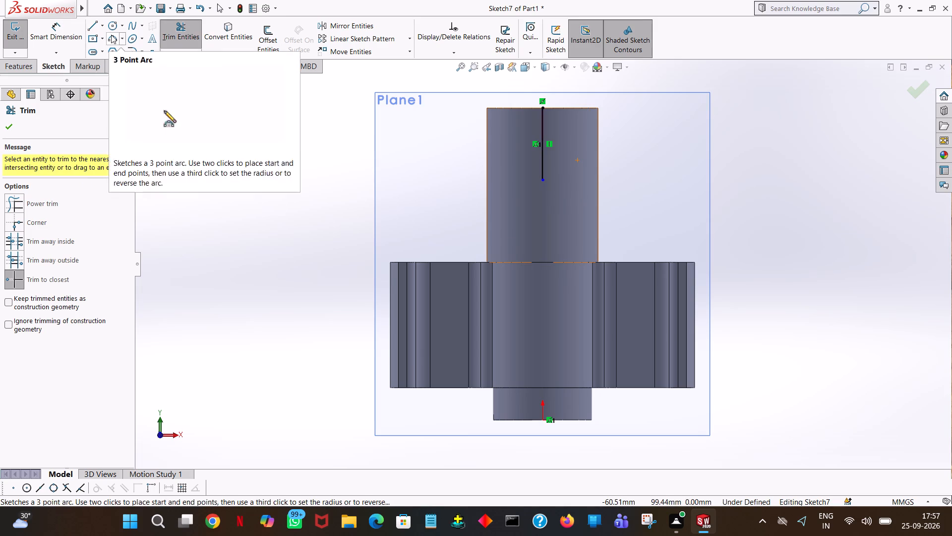
Draw a 2.3 mm horizontal line rightward from the vertical line's midpoint, joined by a slanted line to the vertical line's lower endpoint.
click(93, 27)
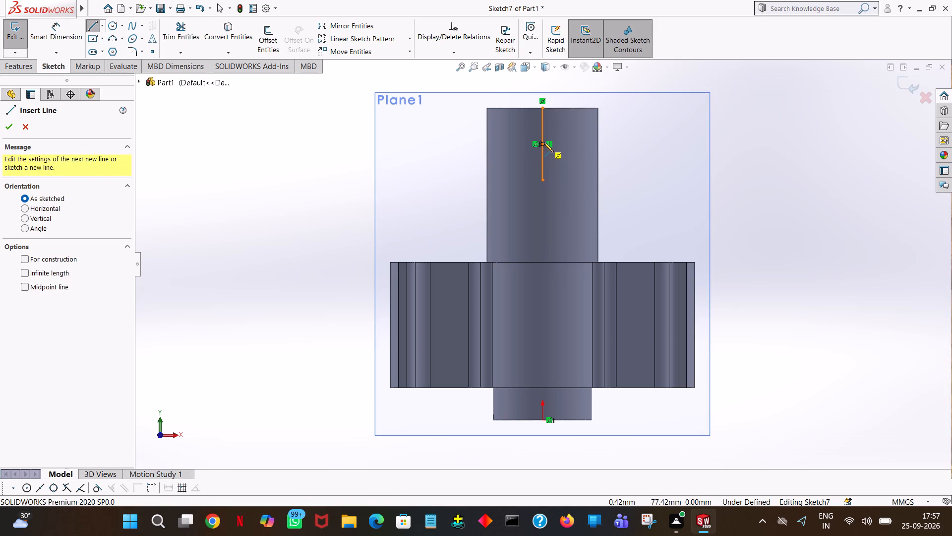
click(542, 144)
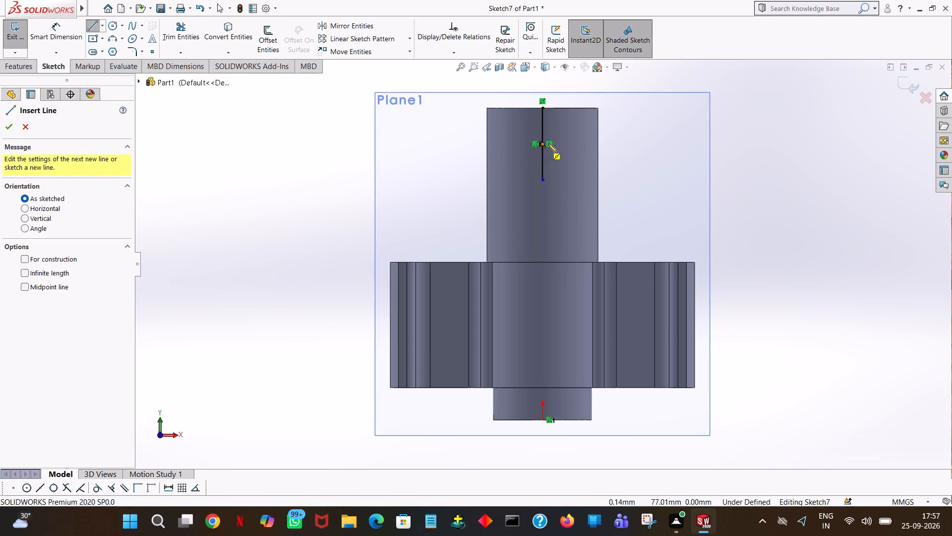
click(554, 143)
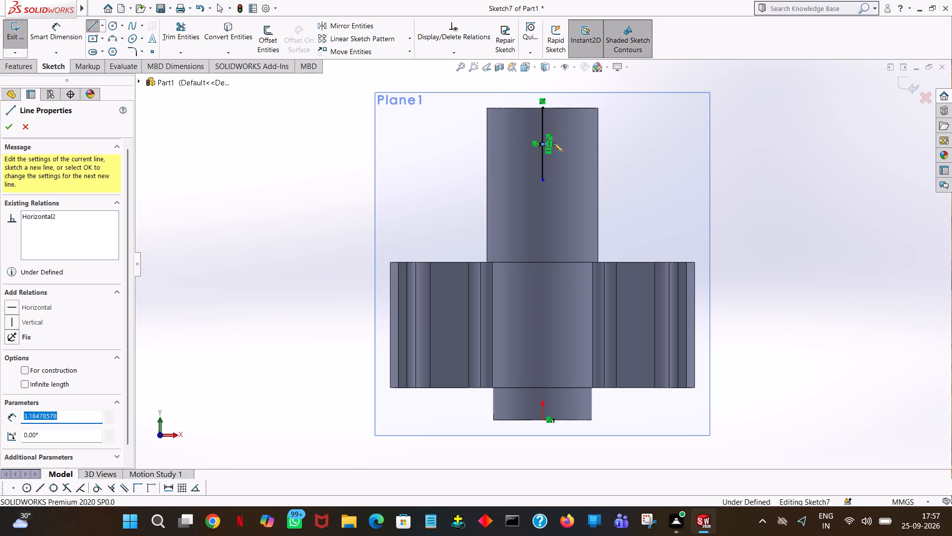
text(2.3)
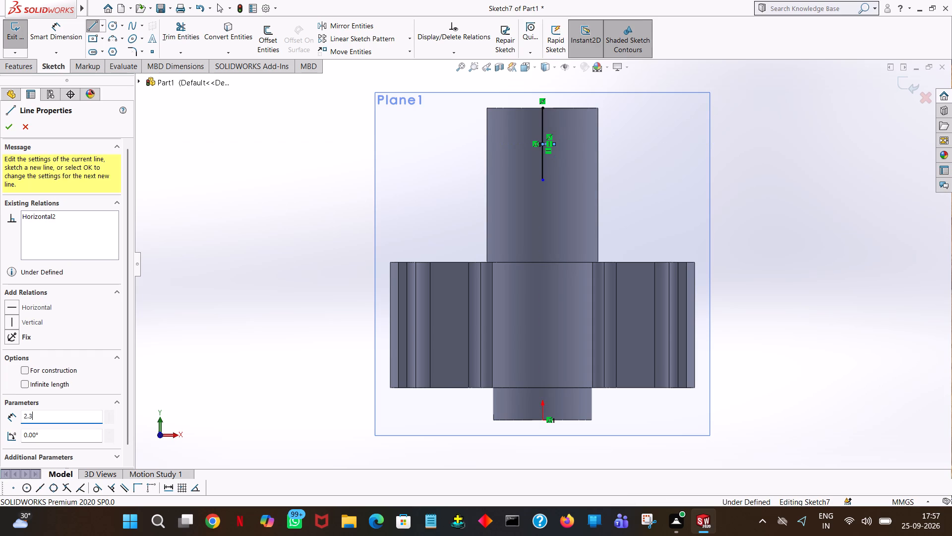
key(Return)
click(542, 180)
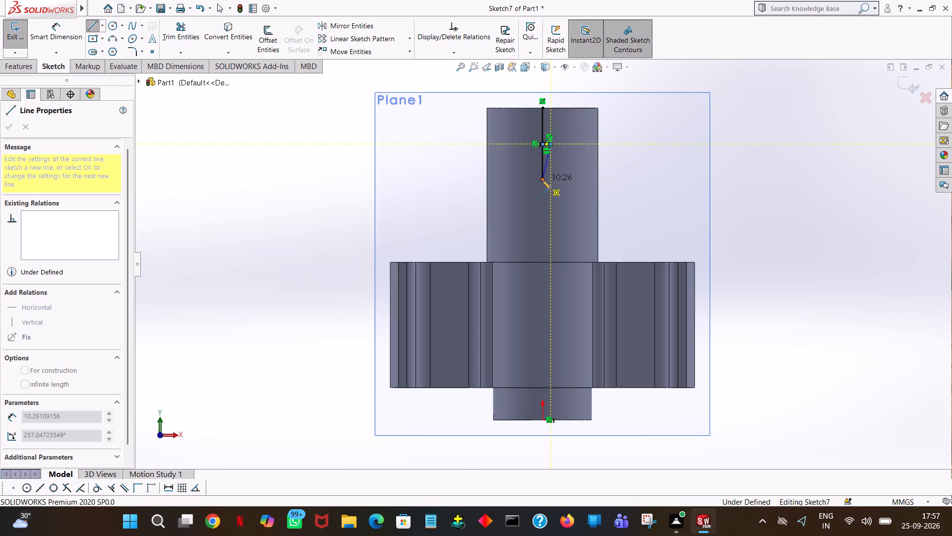
right_click(542, 180)
click(579, 187)
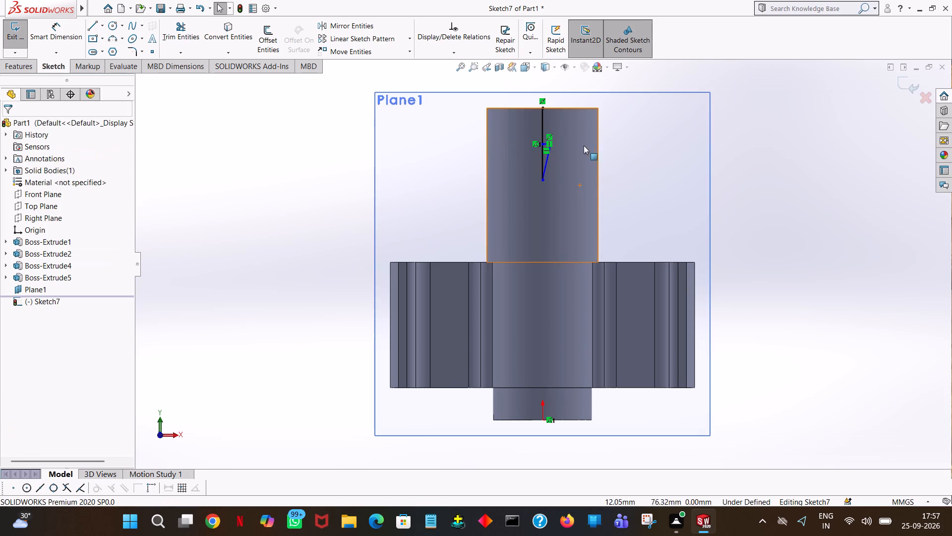
Draw a matching 2.3 mm horizontal line leftward from the midpoint, joined by a slanted line to the vertical line's lower endpoint.
click(97, 28)
ctrl+scroll(538, 146, down, 5)
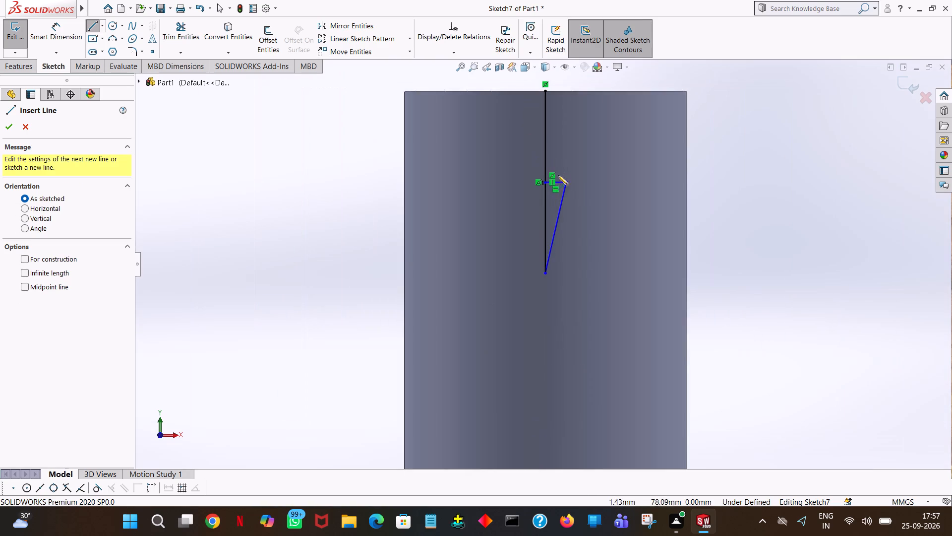
ctrl+scroll(556, 185, down, 1)
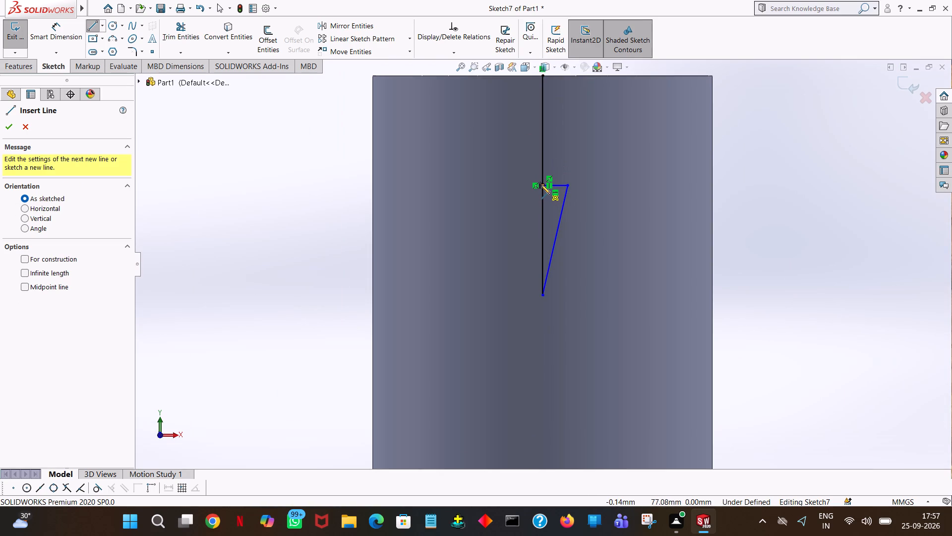
click(541, 185)
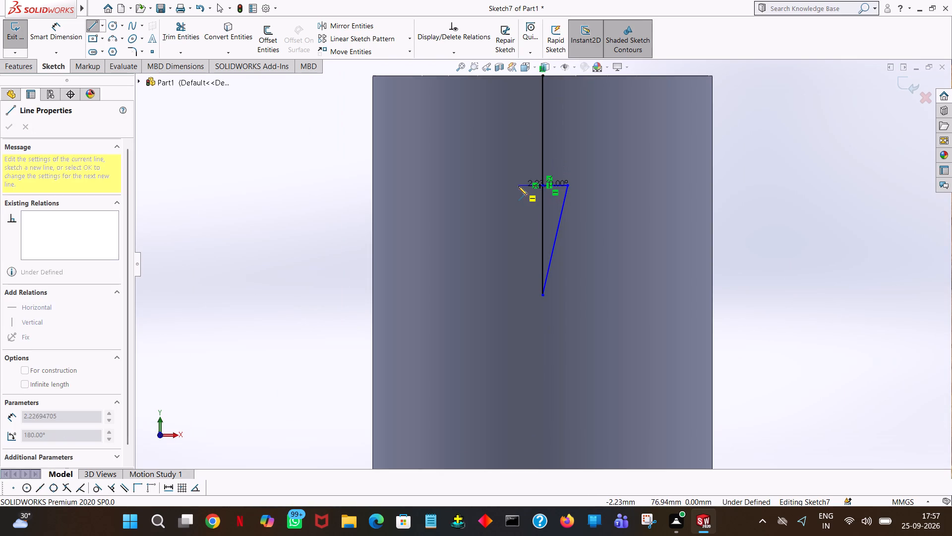
click(518, 186)
text(2.3)
key(Return)
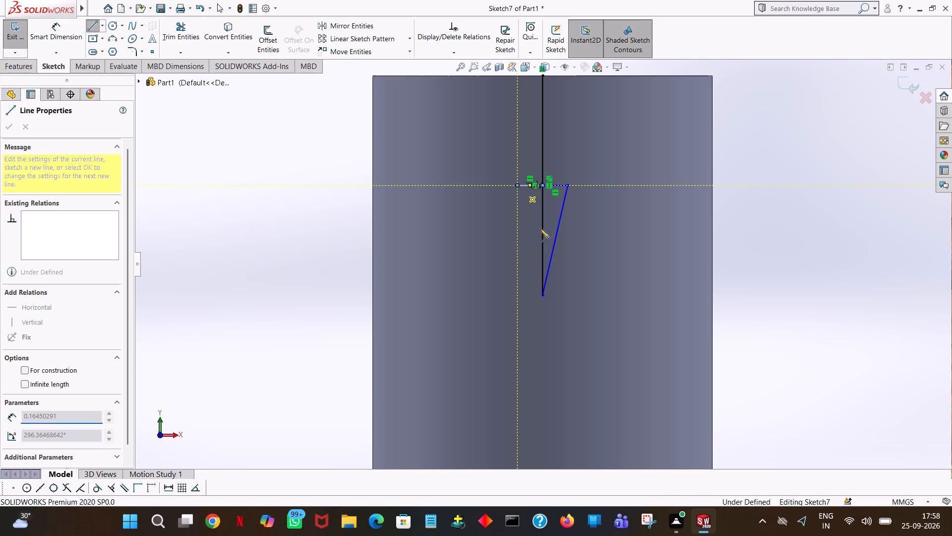
click(542, 297)
right_click(542, 297)
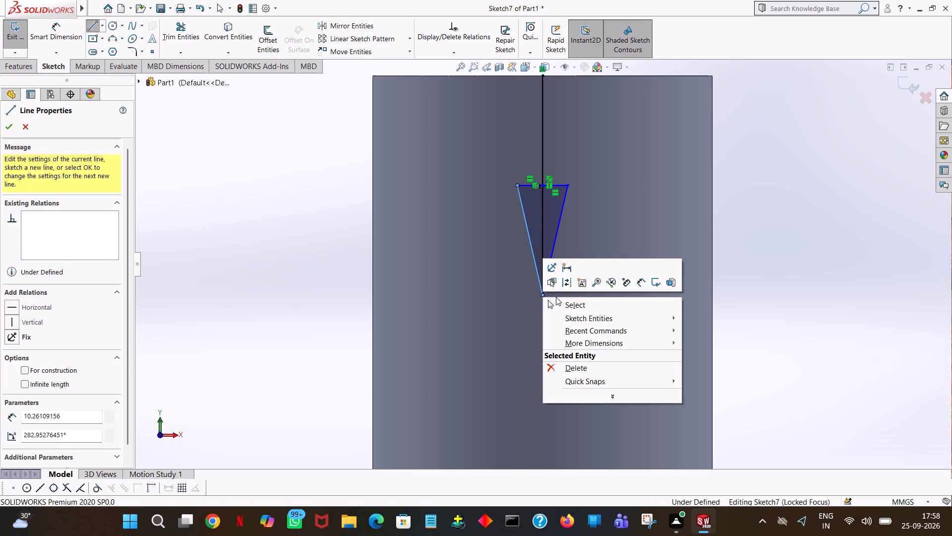
click(562, 303)
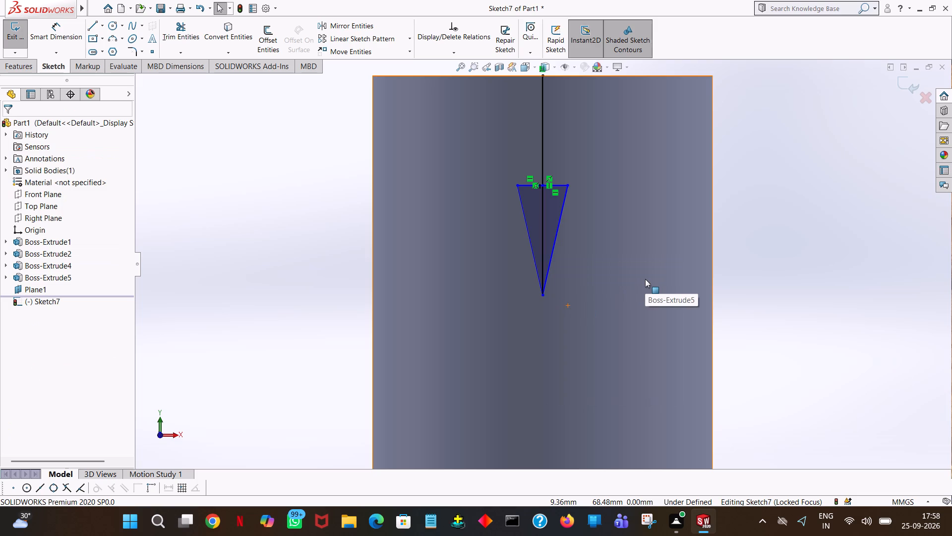
Mirror the two slanted lines about the horizontal line on the right, with Copy on, to complete the diamond outline.
ctrl+scroll(645, 279, down, 3)
ctrl+scroll(645, 279, up, 5)
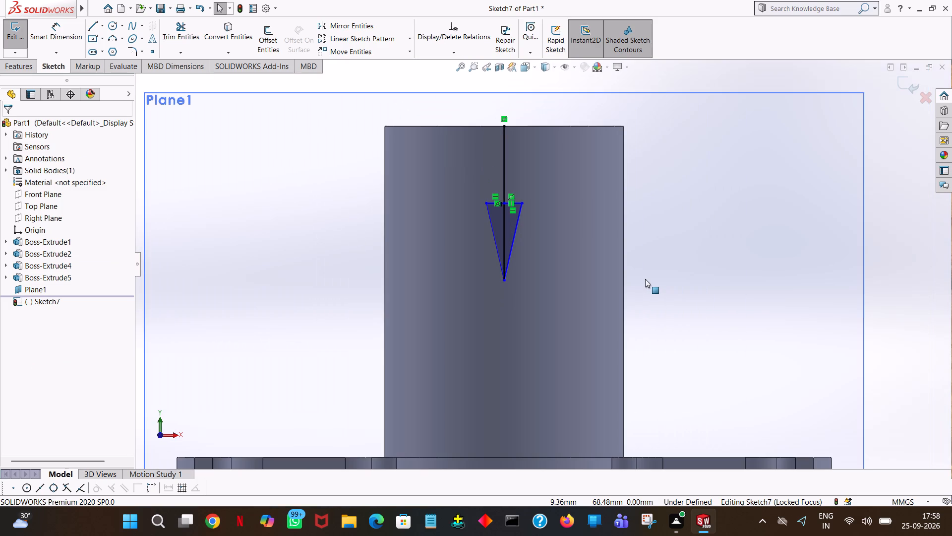
ctrl+scroll(639, 278, down, 1)
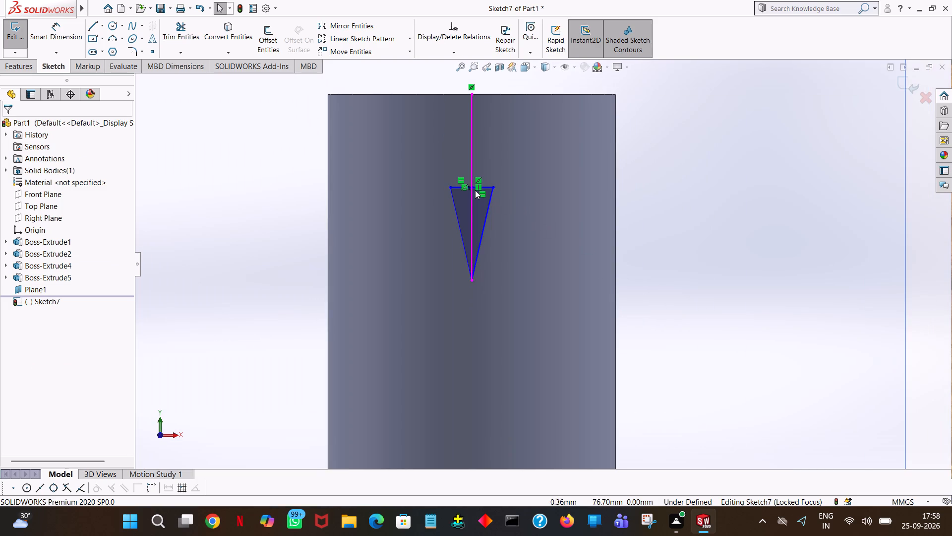
click(344, 30)
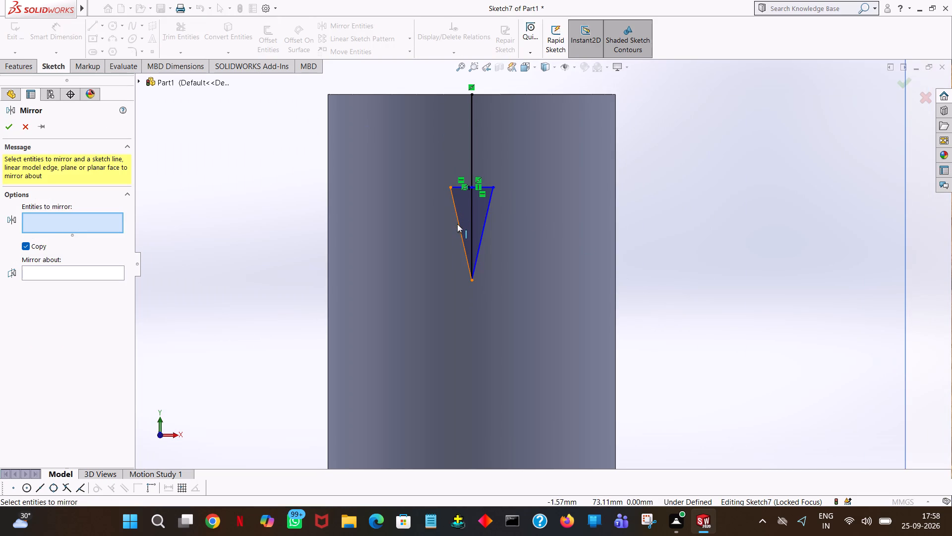
click(457, 224)
click(482, 223)
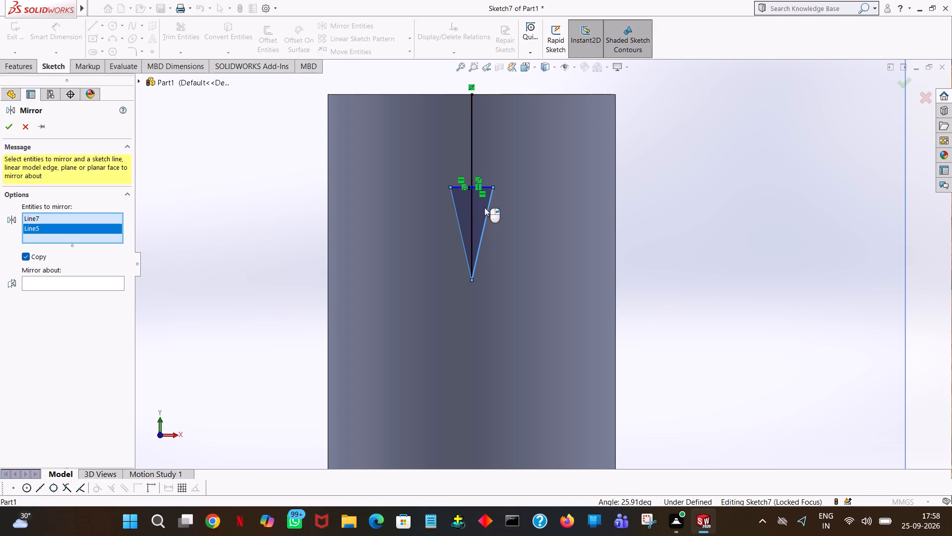
click(51, 285)
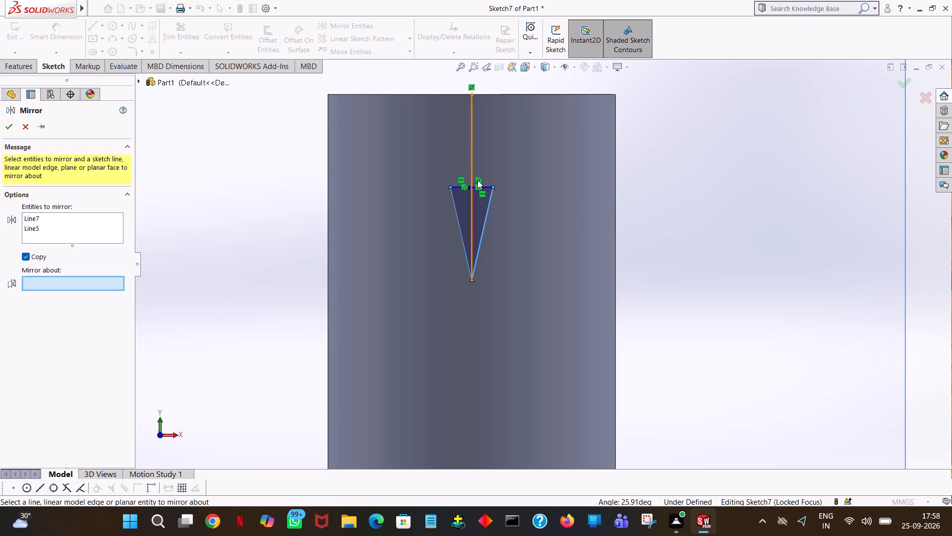
click(489, 186)
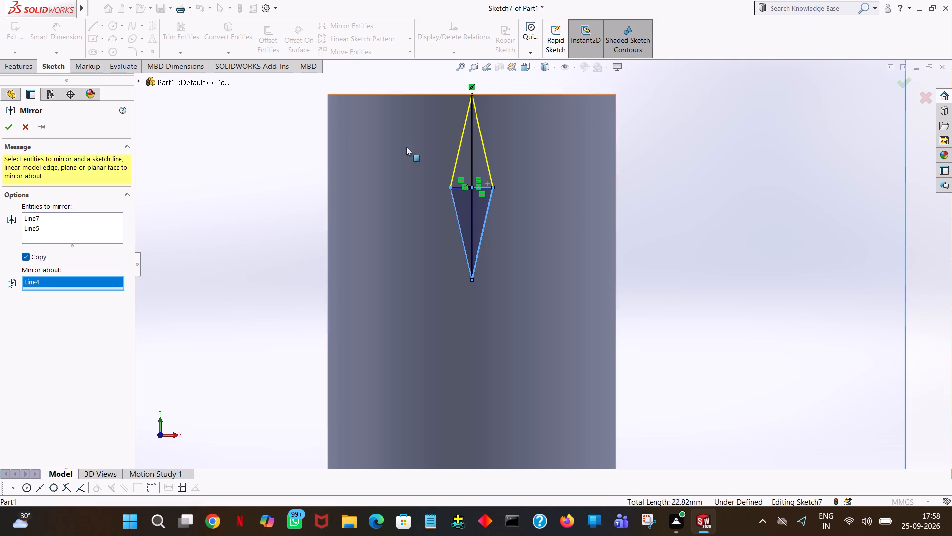
click(1, 128)
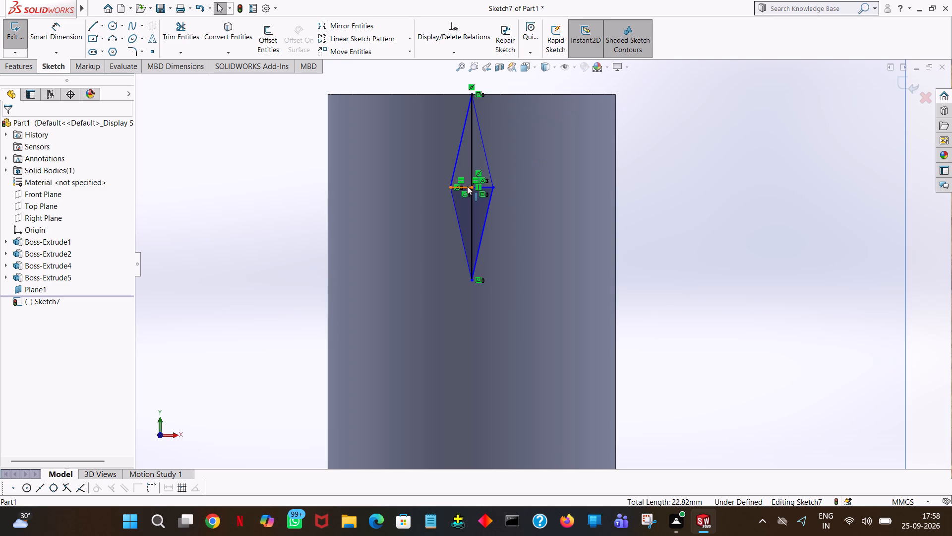
Trim away the vertical and horizontal lines inside the diamond with Trim to closest, leaving only its four slanted sides.
click(186, 40)
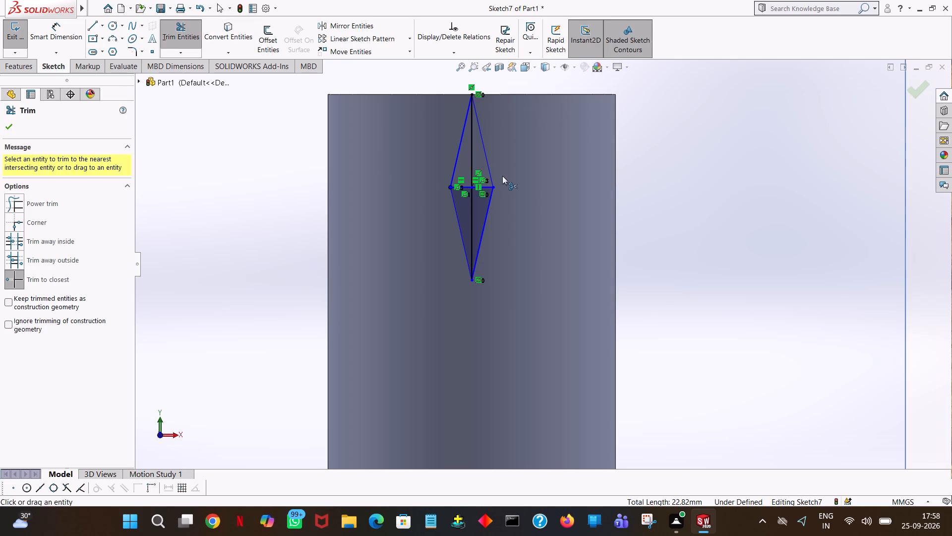
click(472, 156)
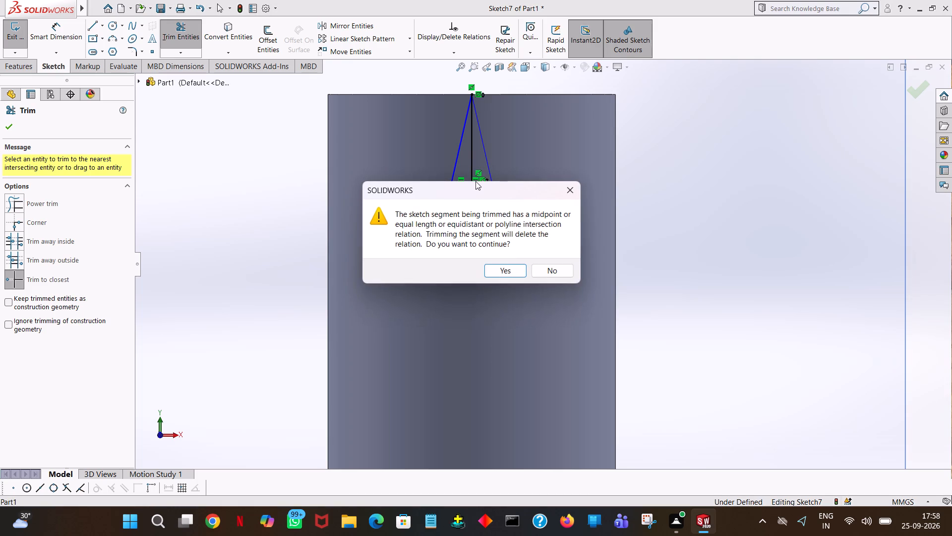
click(505, 273)
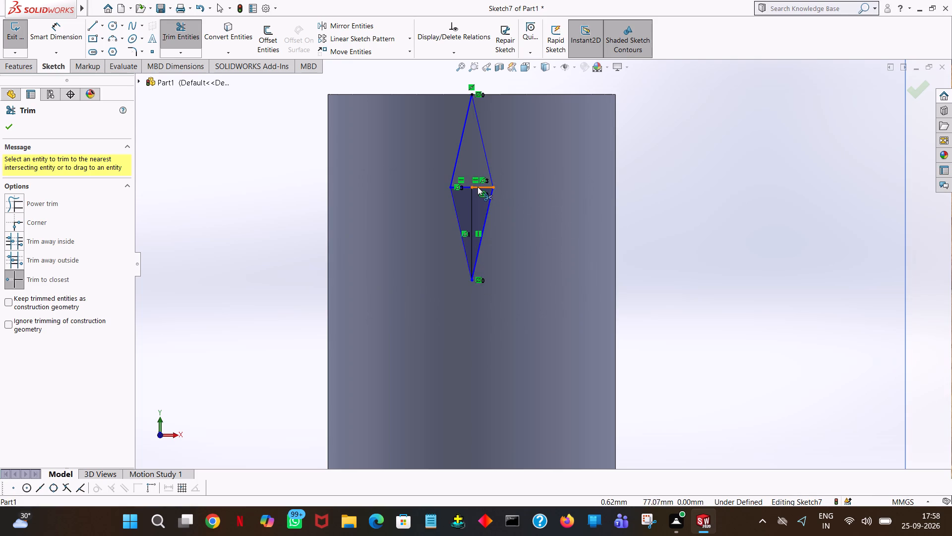
click(477, 185)
click(465, 186)
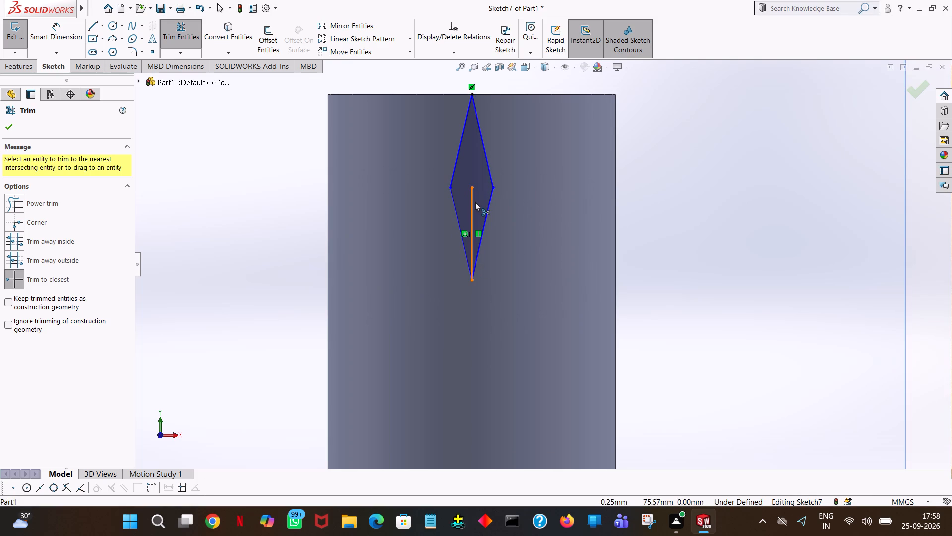
click(470, 204)
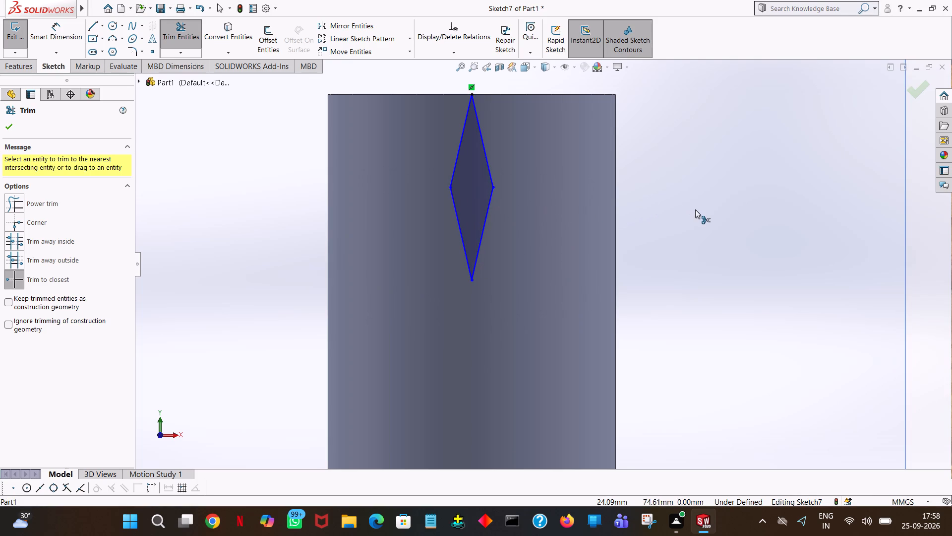
click(7, 129)
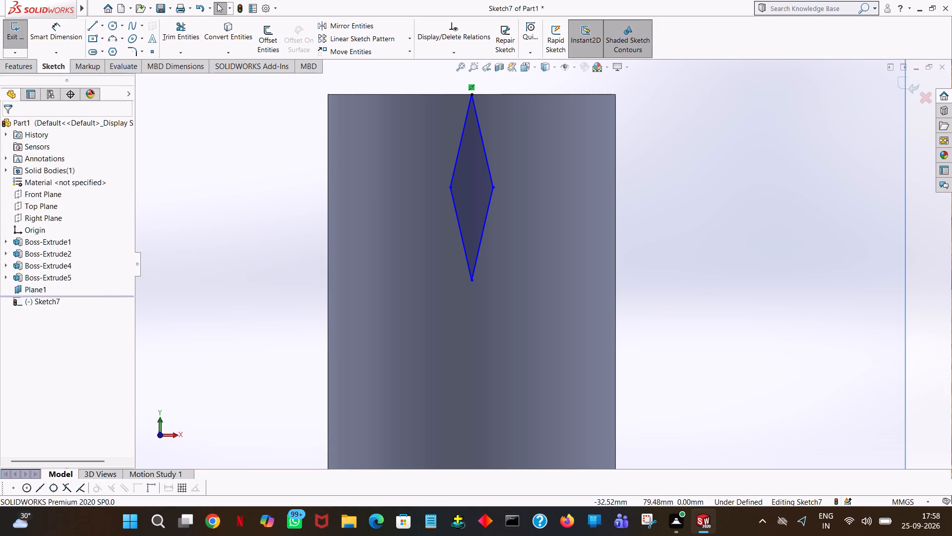
Start a blind Cut-Extrude of the diamond sketch into the cylindrical shaft with a depth of 10 mm.
click(15, 70)
click(163, 45)
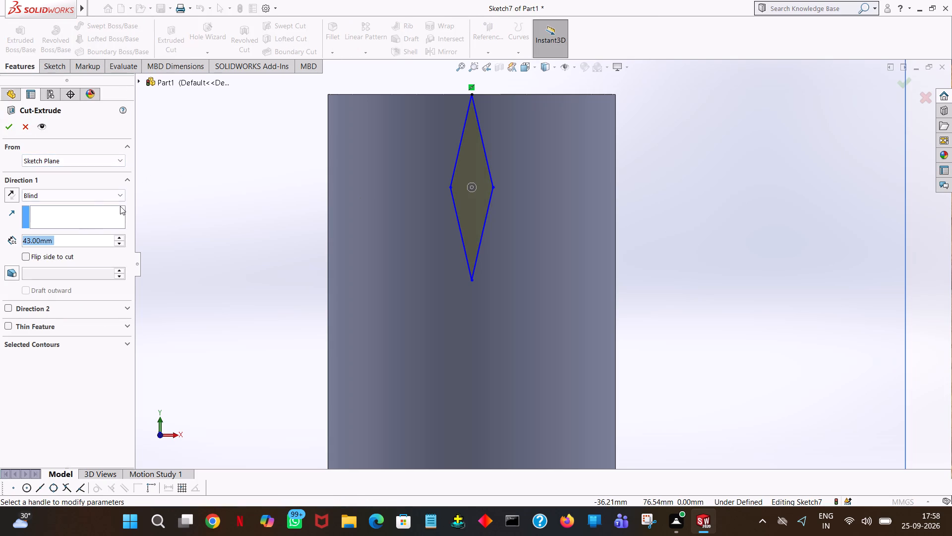
middle_drag(157, 195, 152, 292)
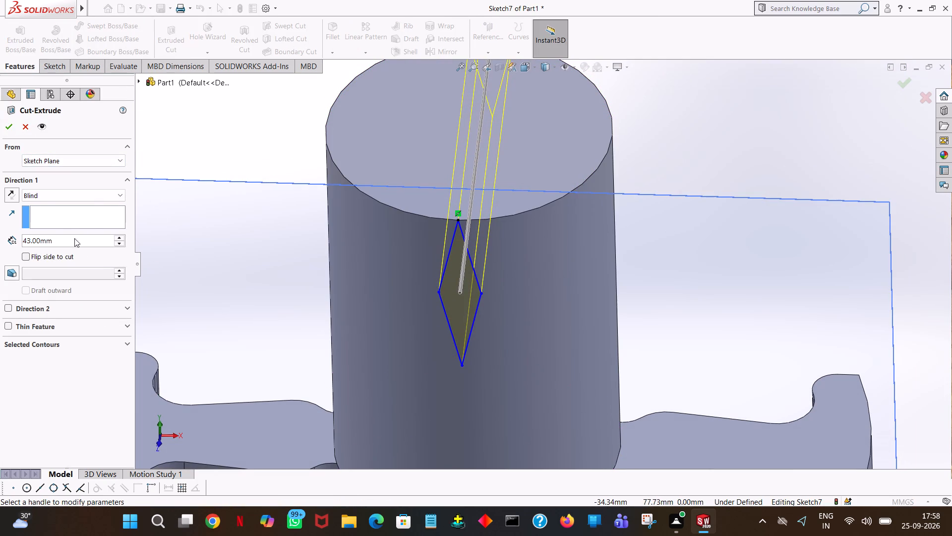
triple_click(71, 234)
double_click(68, 240)
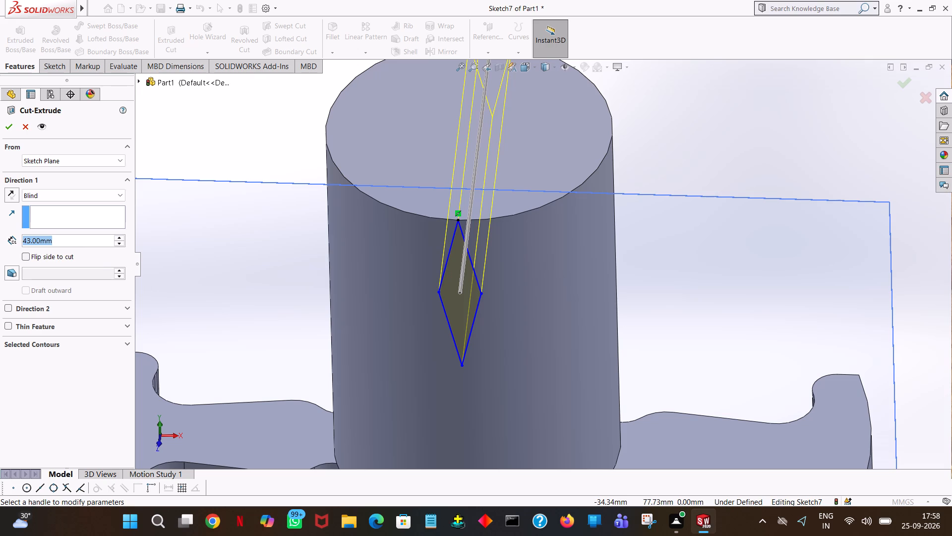
key(1)
key(0)
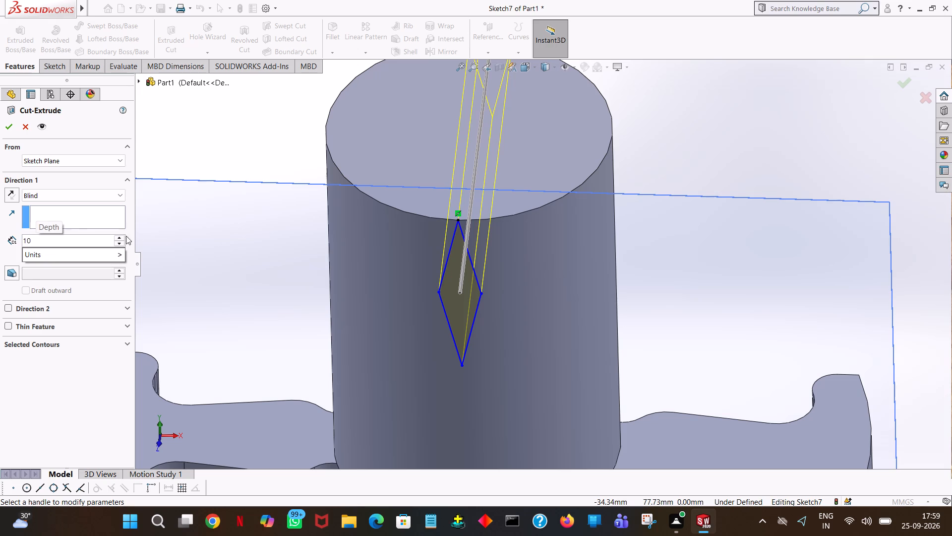
click(221, 143)
middle_drag(255, 218, 252, 196)
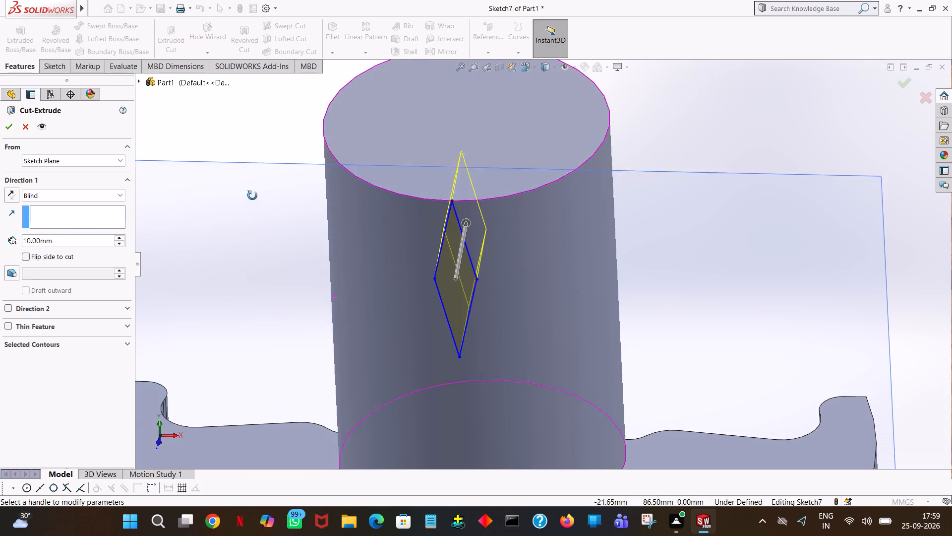
middle_drag(252, 196, 193, 208)
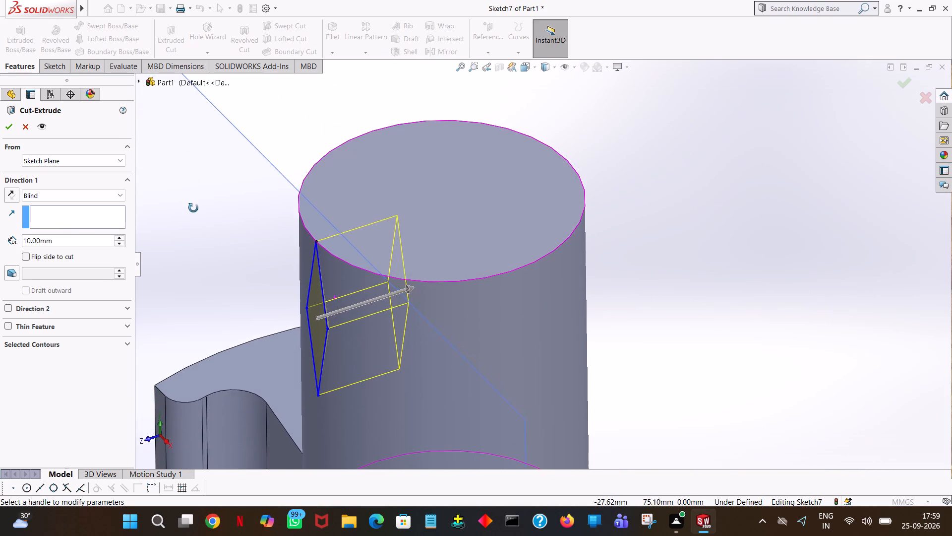
middle_drag(193, 208, 212, 239)
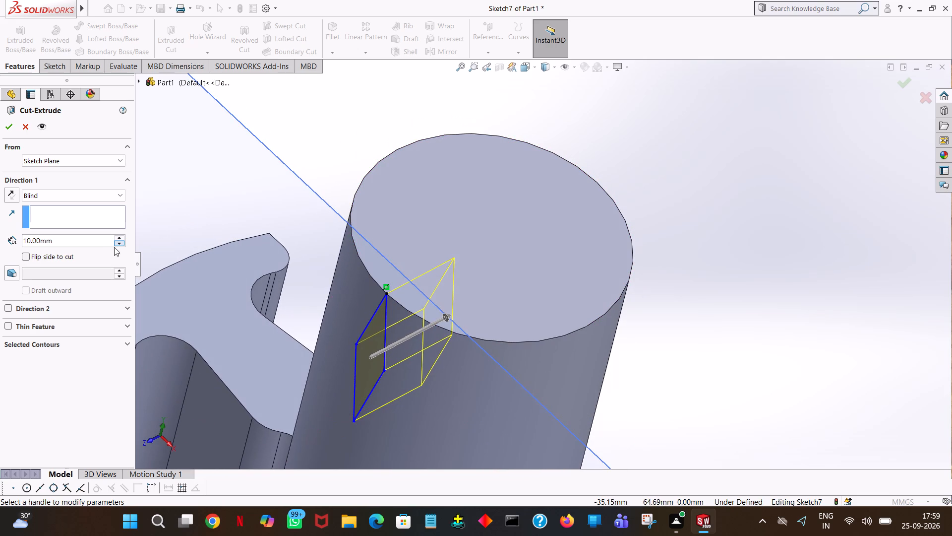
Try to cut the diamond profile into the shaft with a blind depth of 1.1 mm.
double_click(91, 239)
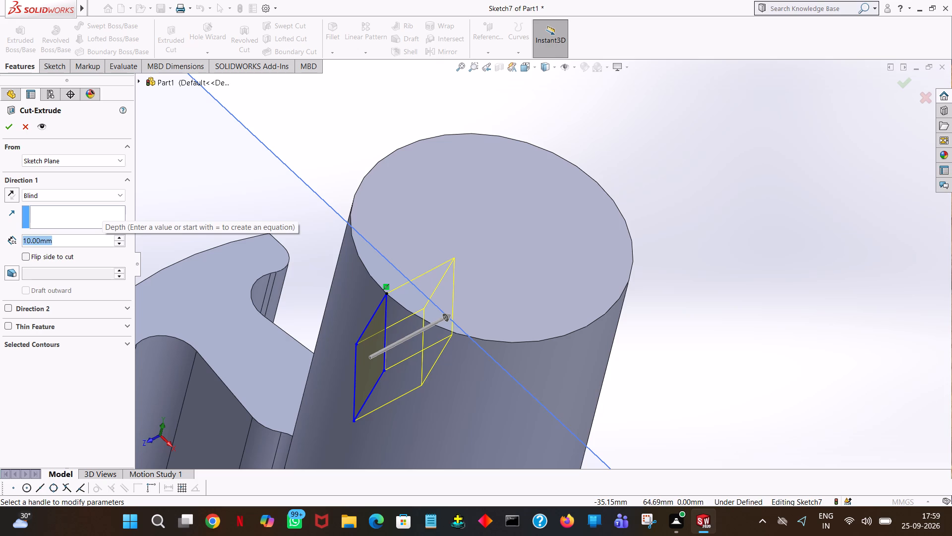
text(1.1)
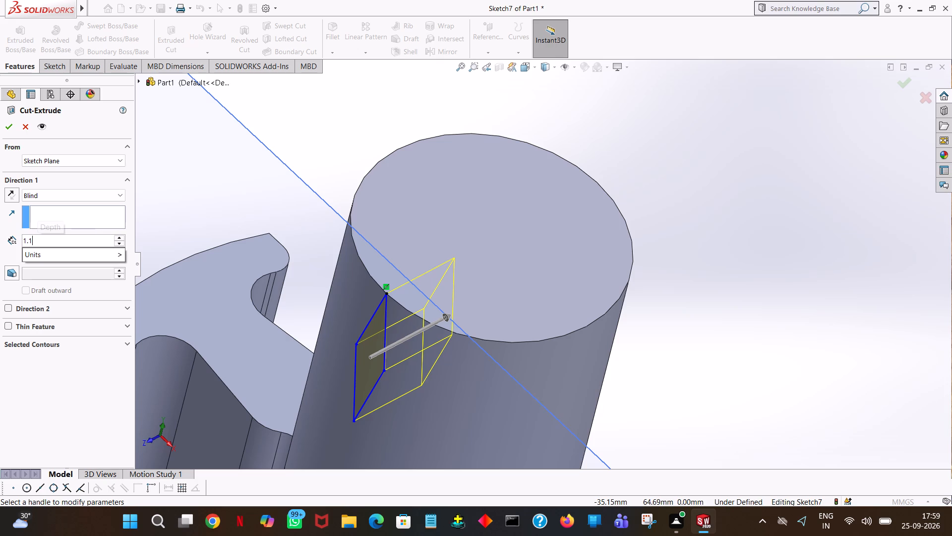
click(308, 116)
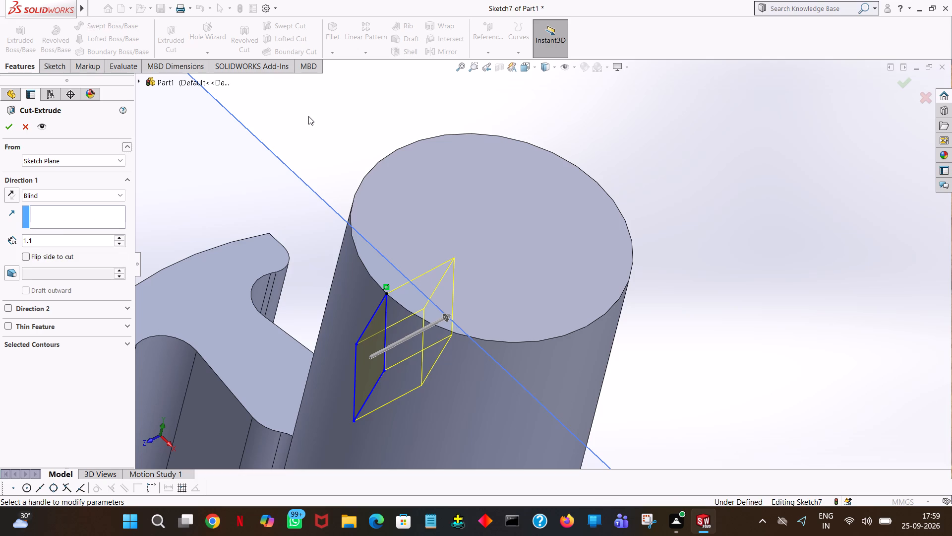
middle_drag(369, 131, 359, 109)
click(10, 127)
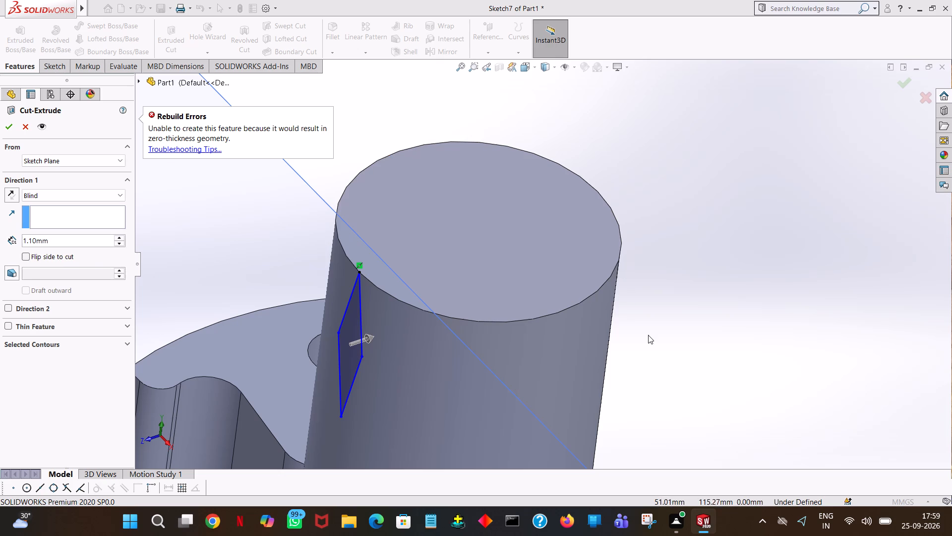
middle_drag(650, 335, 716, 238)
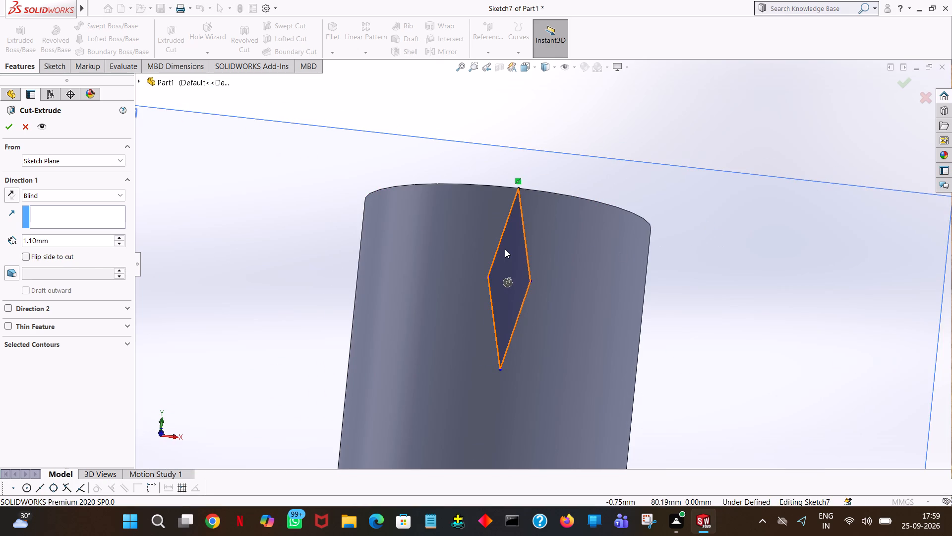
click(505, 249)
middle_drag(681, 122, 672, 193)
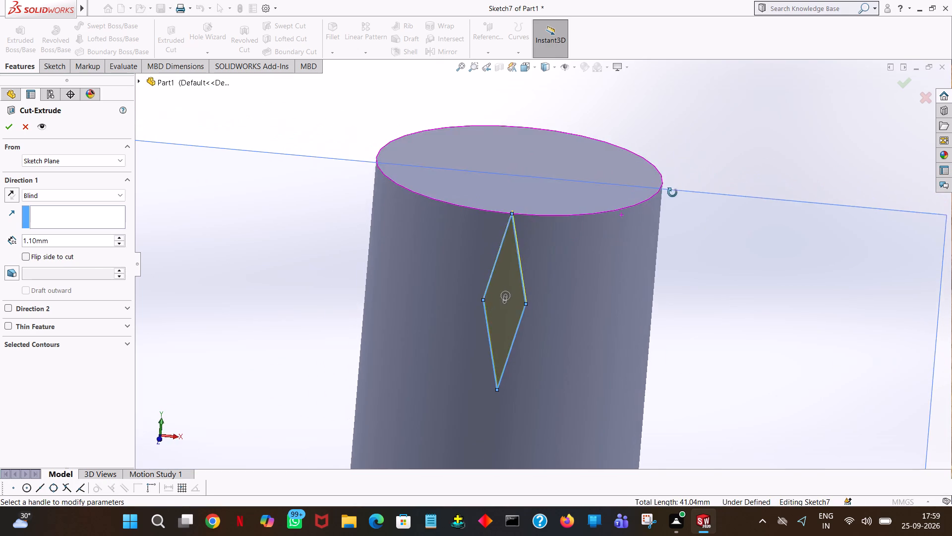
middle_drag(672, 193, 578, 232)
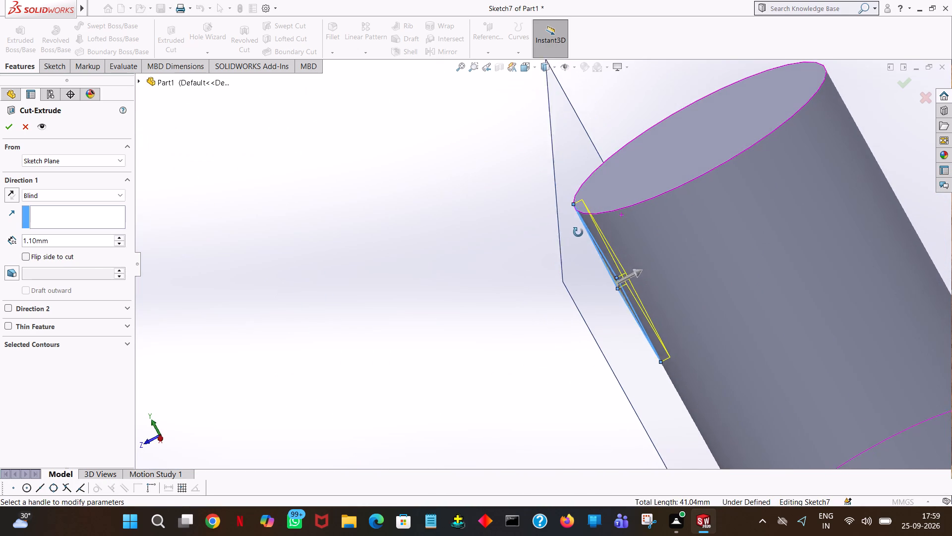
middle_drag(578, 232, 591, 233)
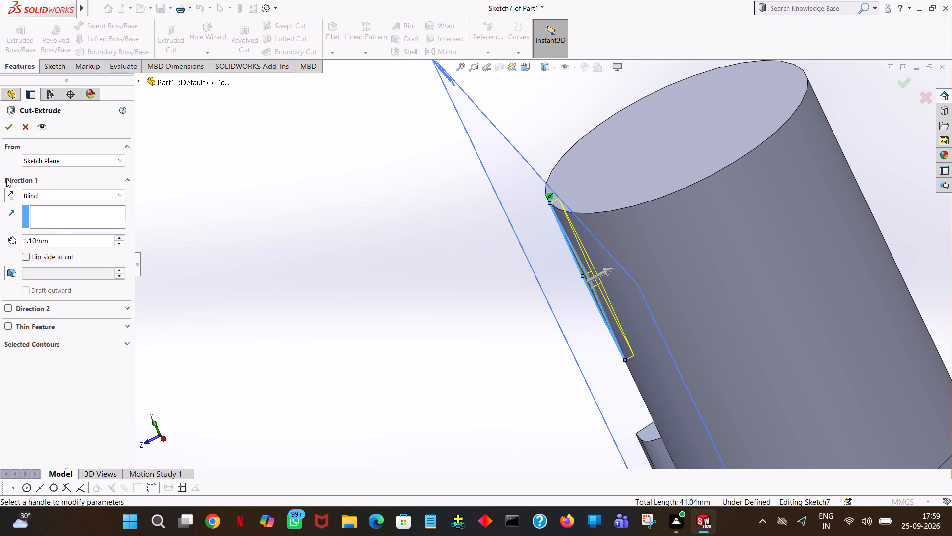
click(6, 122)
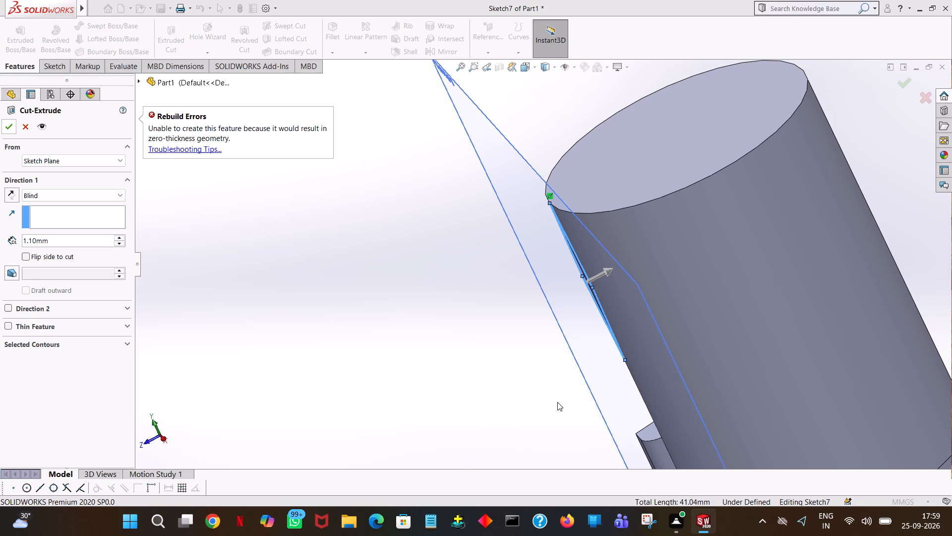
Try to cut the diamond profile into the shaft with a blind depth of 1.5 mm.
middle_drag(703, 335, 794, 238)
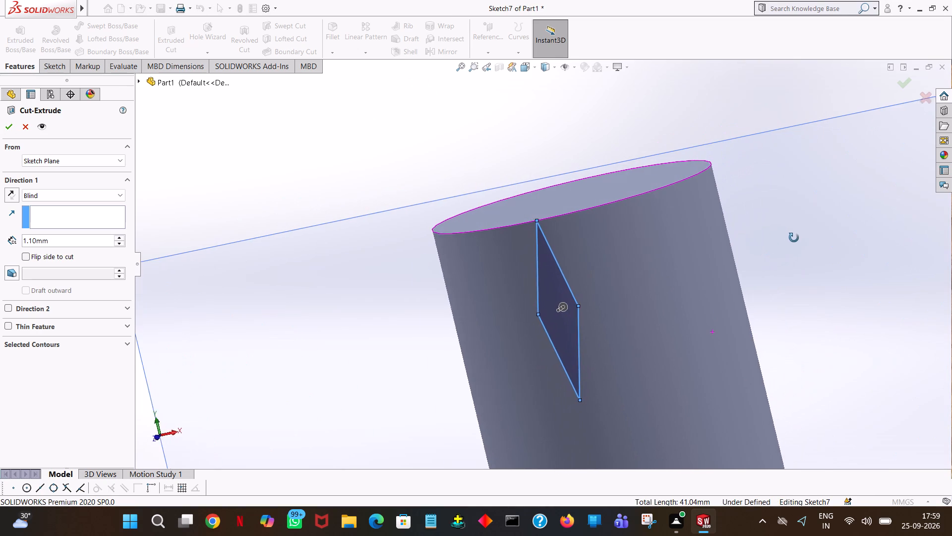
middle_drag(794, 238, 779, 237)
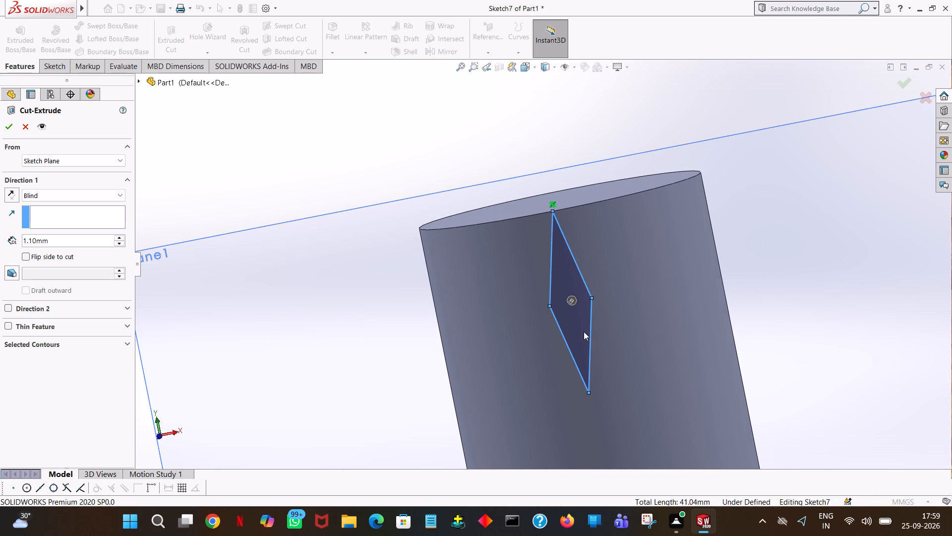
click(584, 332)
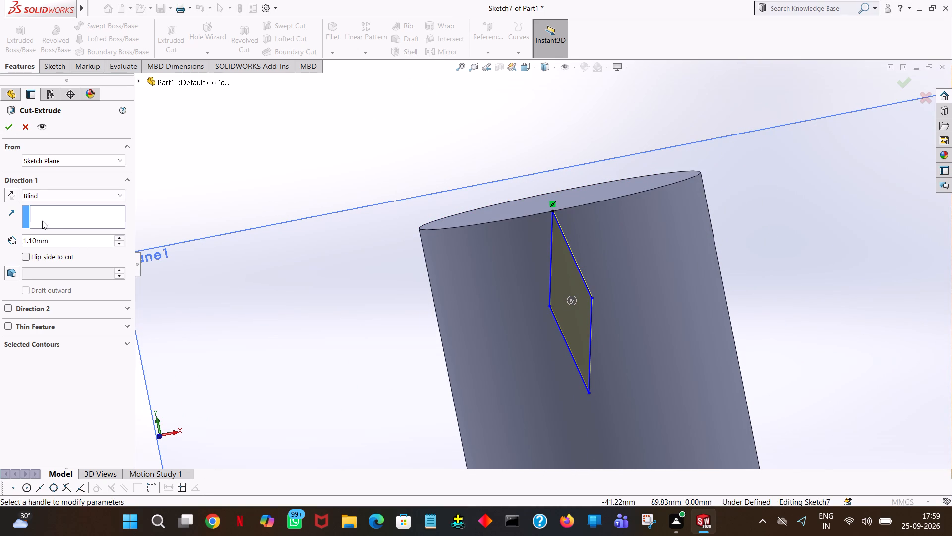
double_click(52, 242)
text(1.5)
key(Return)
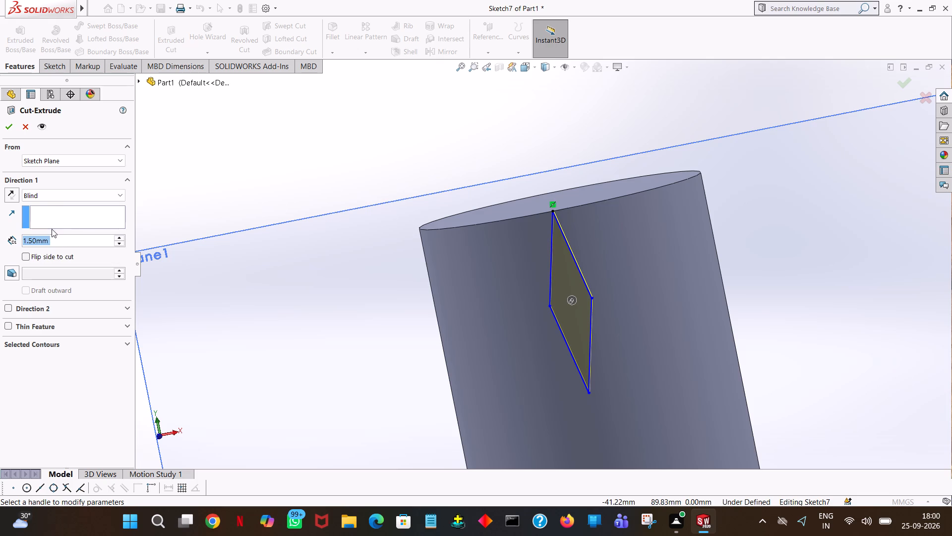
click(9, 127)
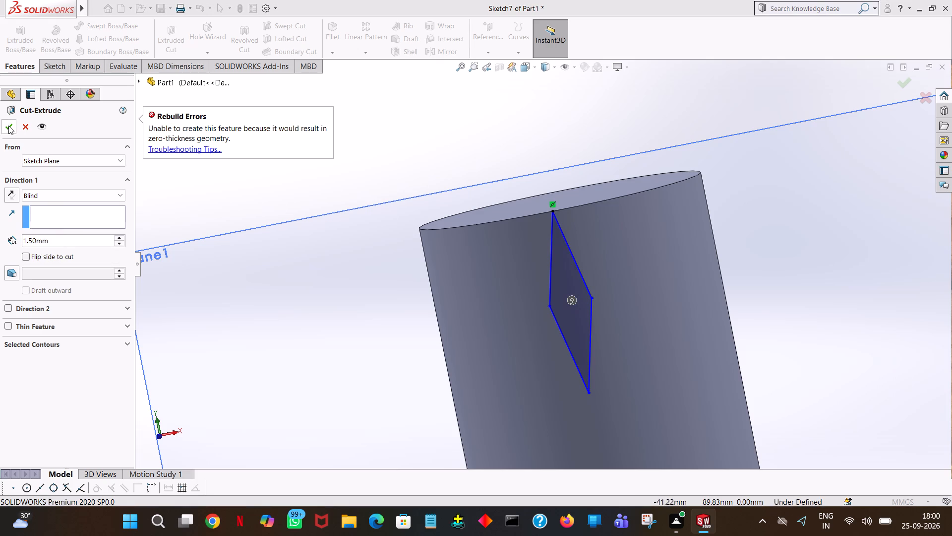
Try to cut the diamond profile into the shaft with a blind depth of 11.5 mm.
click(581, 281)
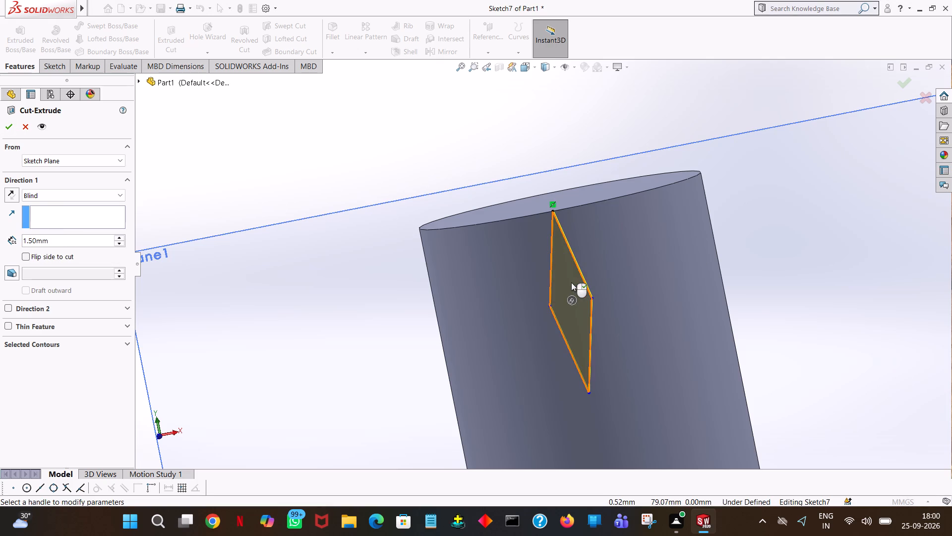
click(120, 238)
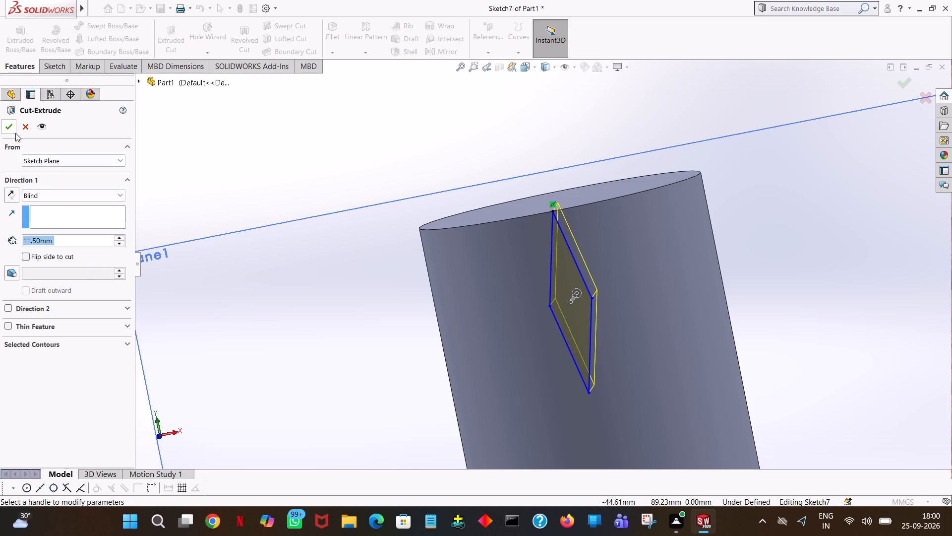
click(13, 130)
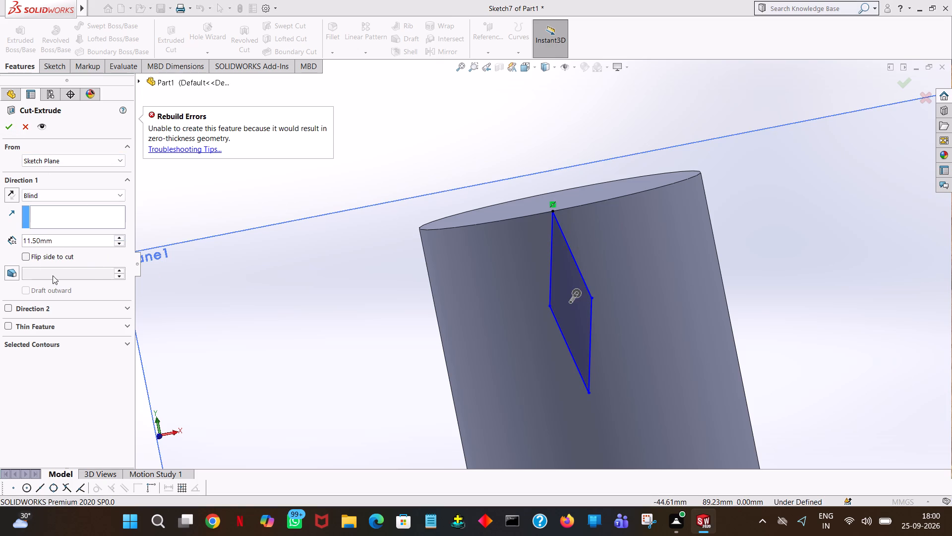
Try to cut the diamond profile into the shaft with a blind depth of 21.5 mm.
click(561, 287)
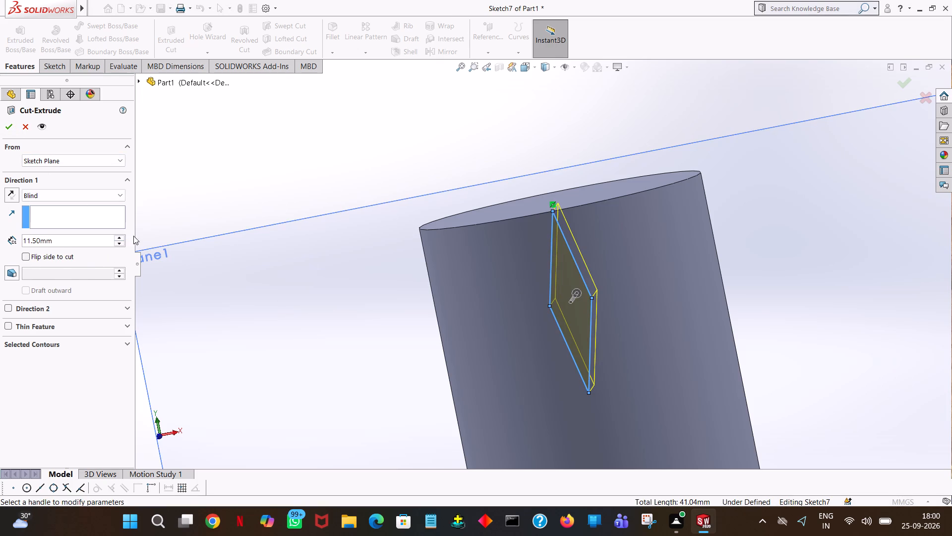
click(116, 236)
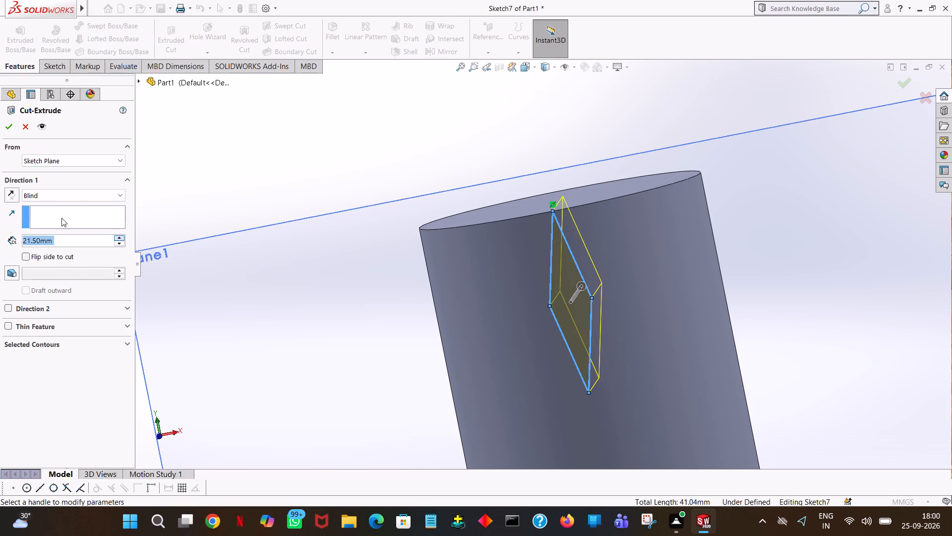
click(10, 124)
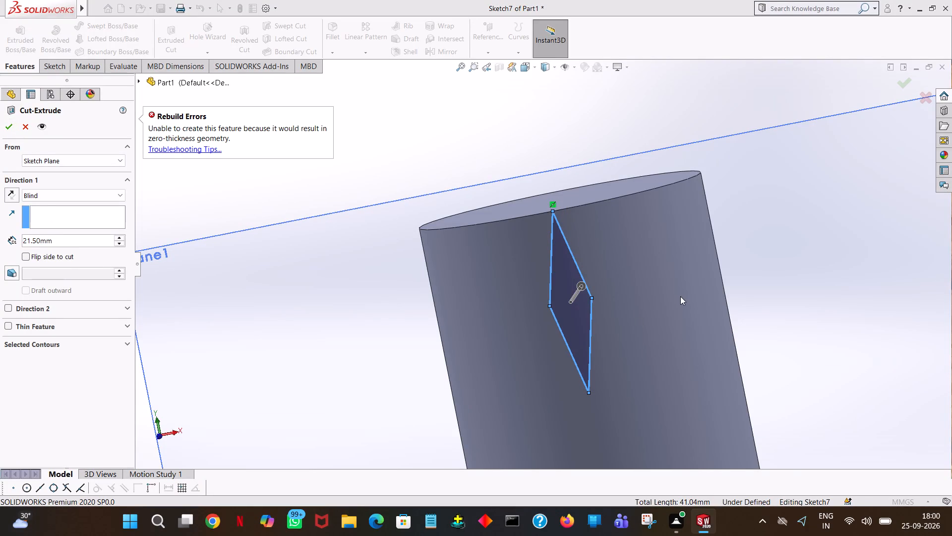
Examine the diamond sketch against the shaft's surface and top edge, and cancel the Cut-Extrude.
middle_drag(679, 297, 589, 348)
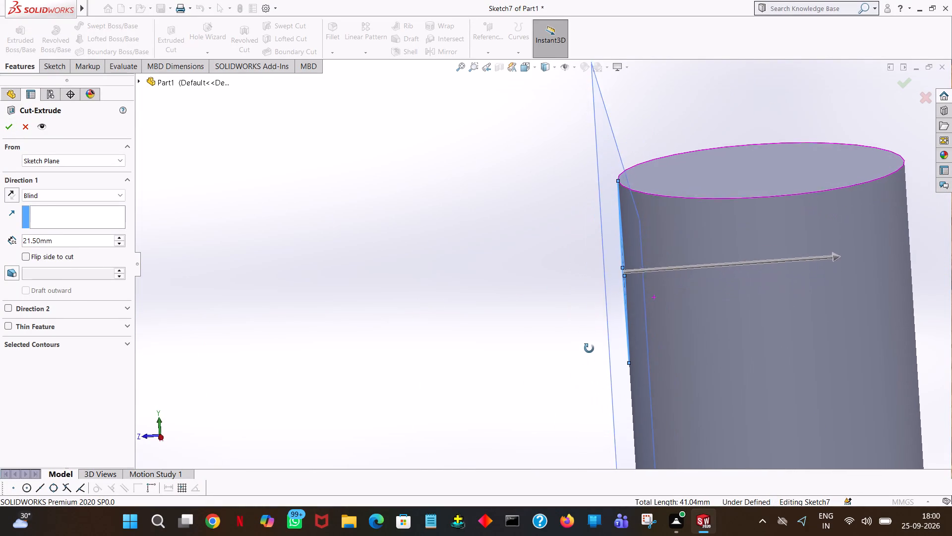
middle_drag(589, 348, 641, 415)
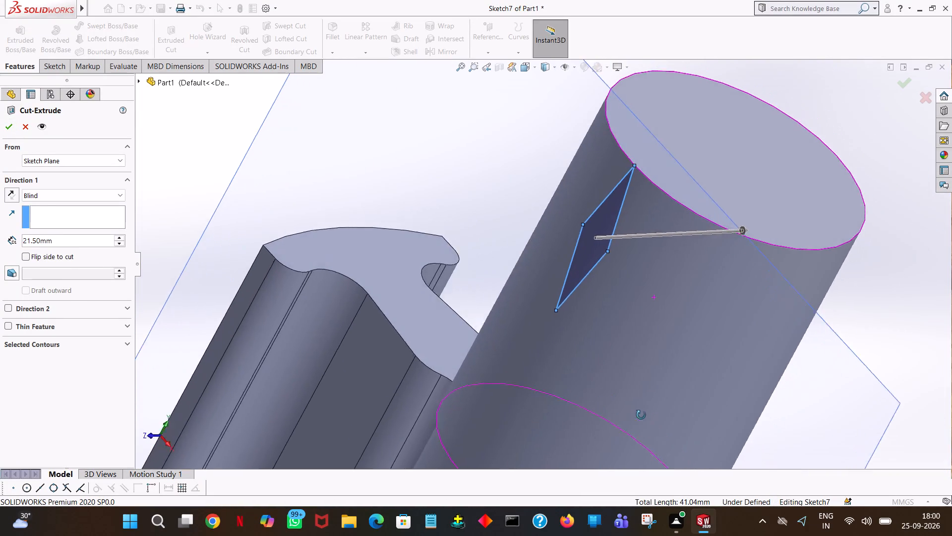
middle_drag(641, 415, 717, 425)
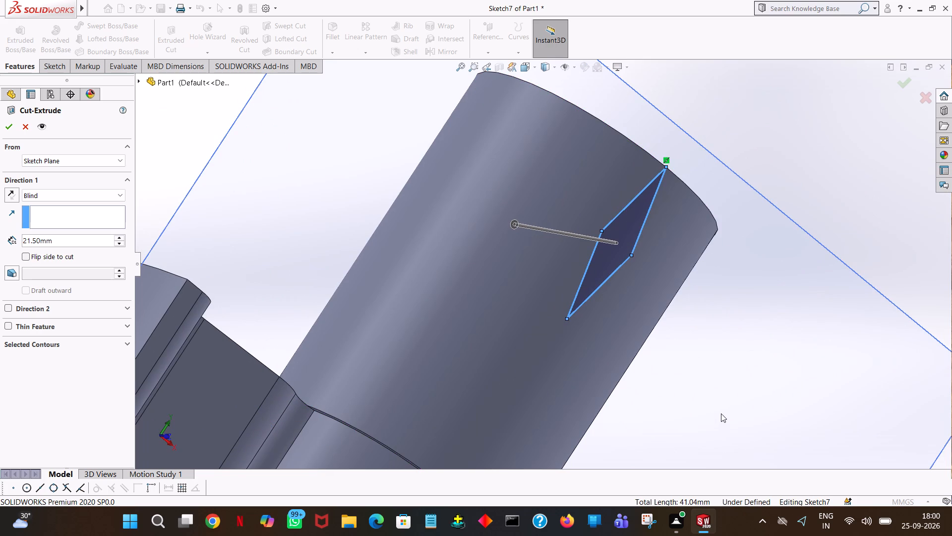
key(space)
click(122, 73)
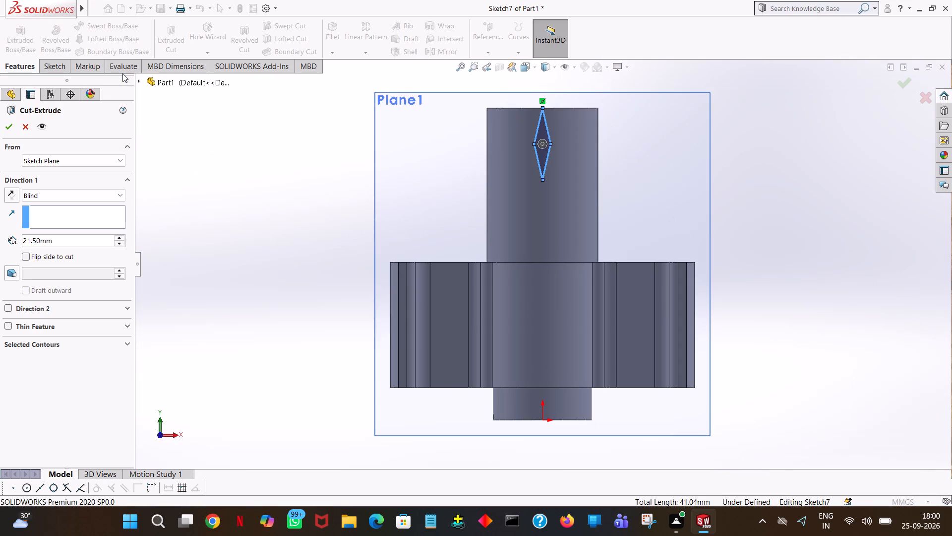
ctrl+scroll(710, 170, down, 4)
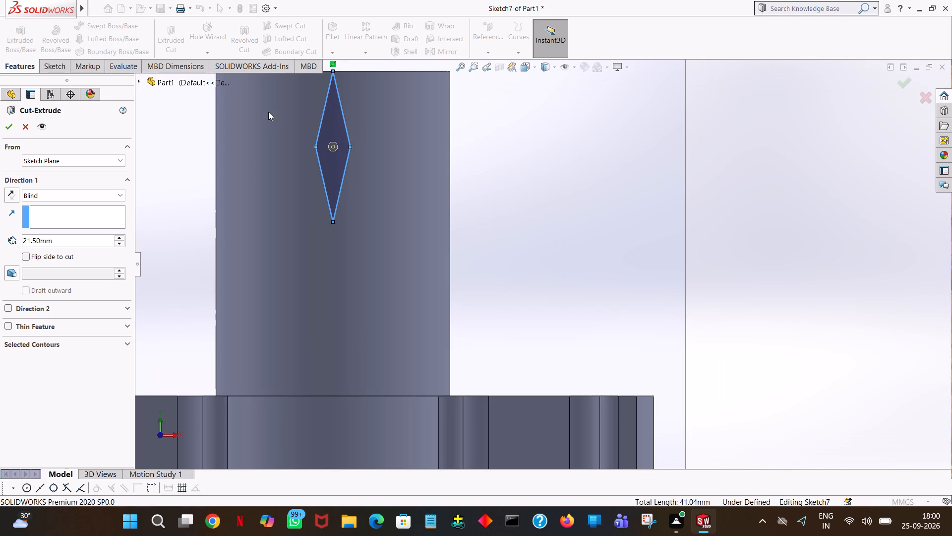
ctrl+scroll(268, 111, down, 3)
right_drag(485, 126, 496, 129)
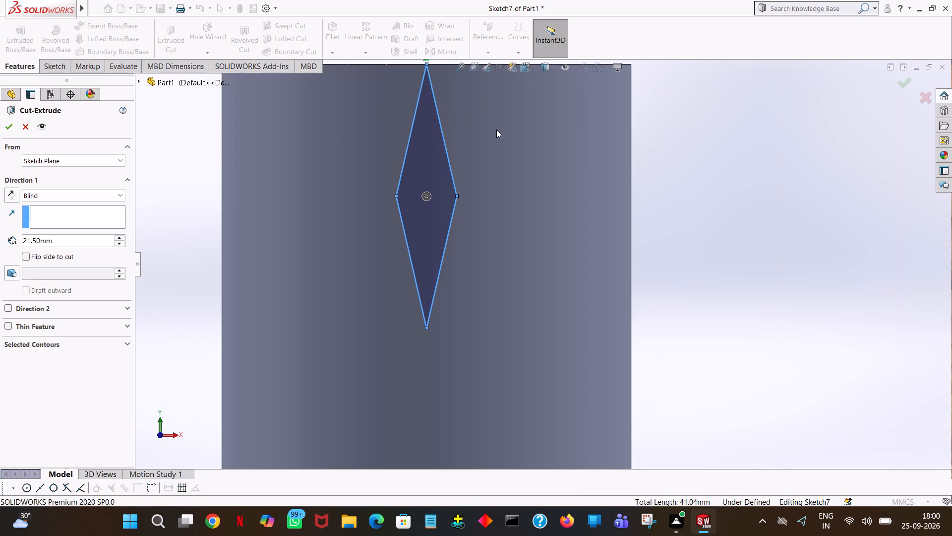
ctrl+middle_drag(497, 130, 497, 184)
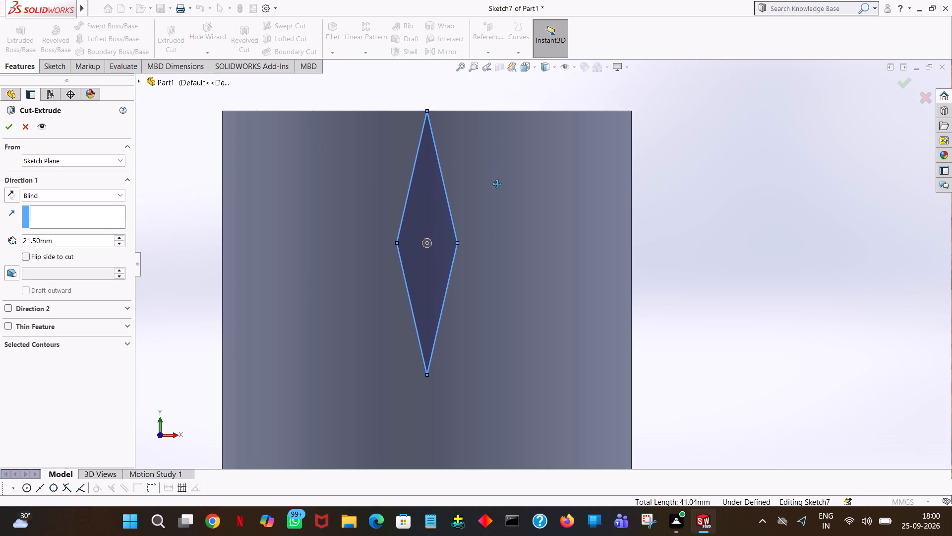
ctrl+middle_drag(497, 184, 498, 218)
click(555, 86)
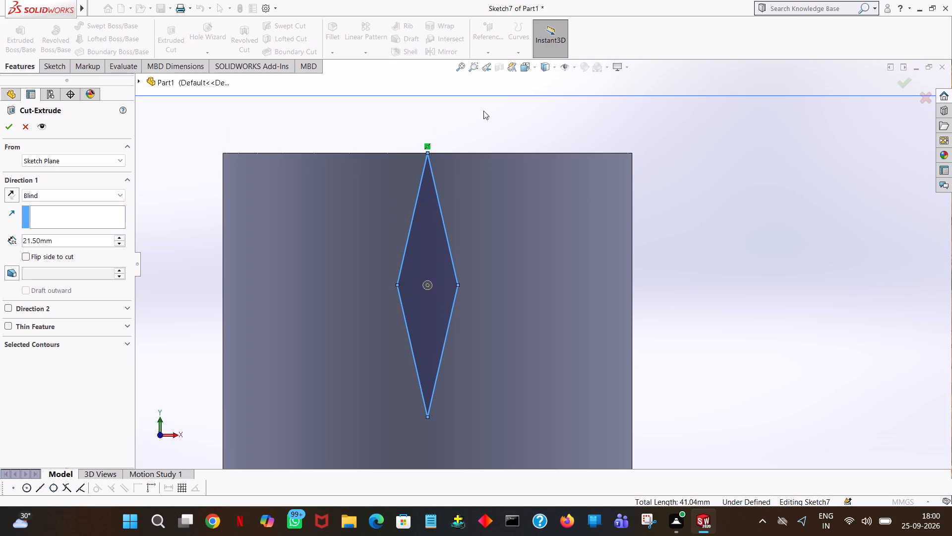
click(25, 124)
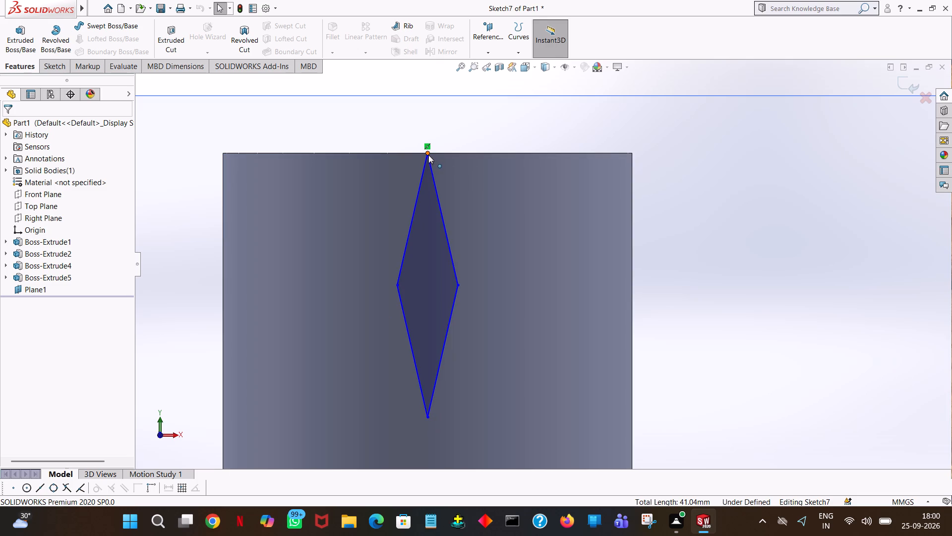
ctrl+scroll(429, 155, down, 8)
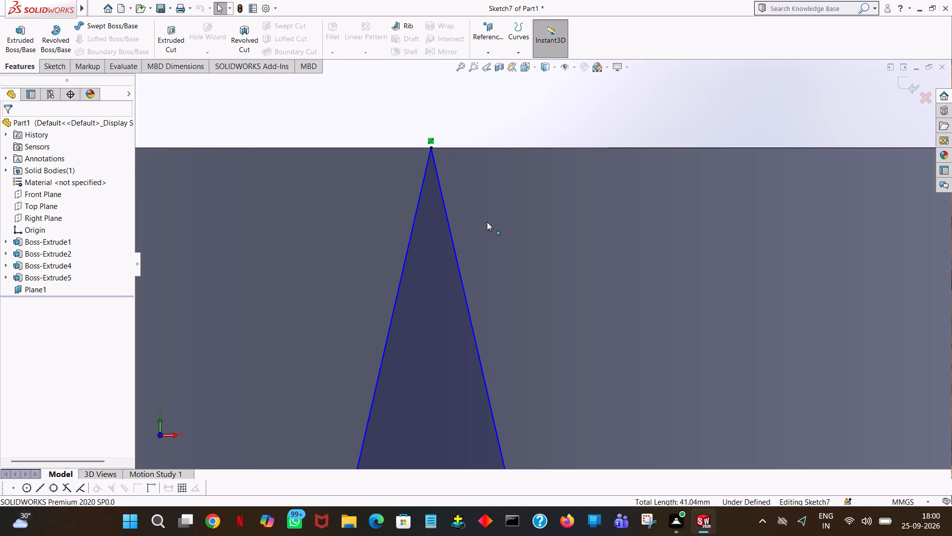
ctrl+scroll(487, 222, up, 8)
ctrl+scroll(531, 414, up, 3)
Sketch a horizontal line about 4.6 mm long across the diamond, joining its two side corners.
ctrl+click(60, 64)
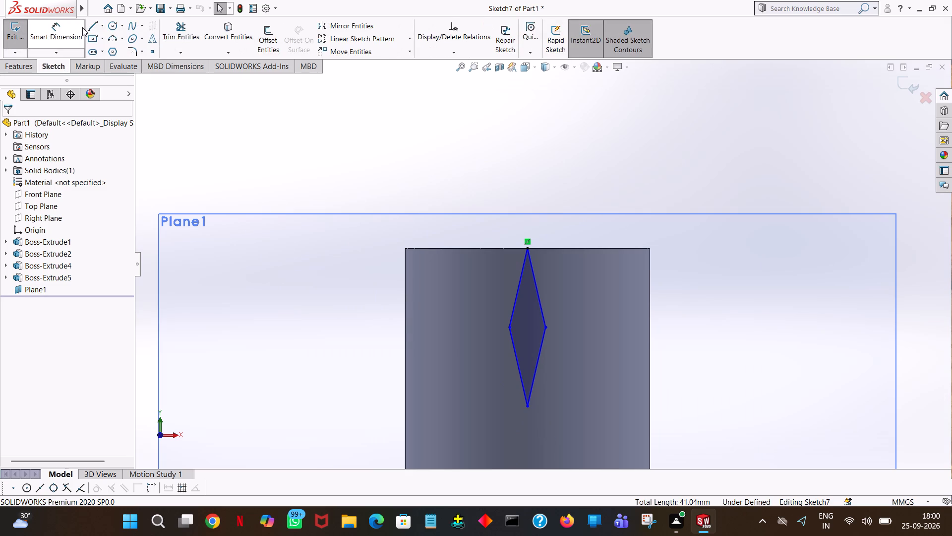
ctrl+click(93, 21)
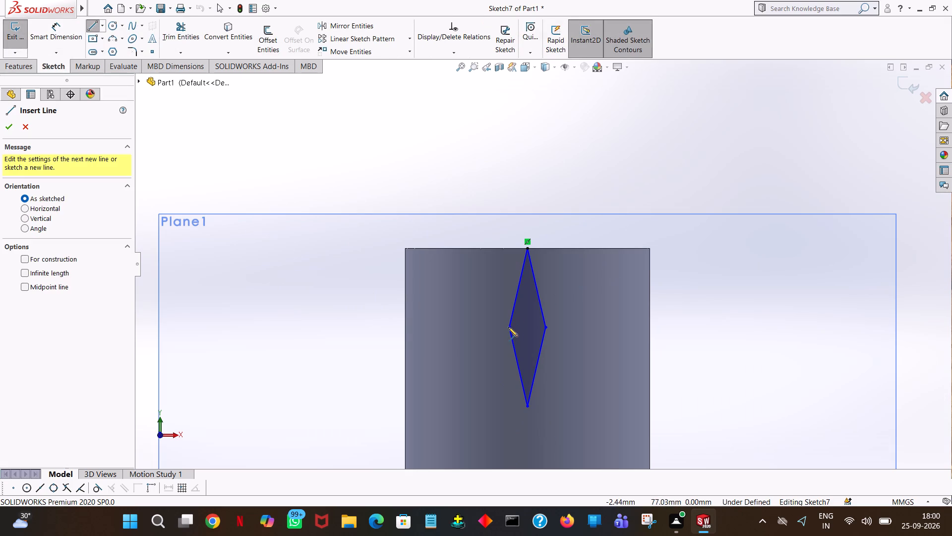
click(508, 325)
double_click(547, 328)
right_click(547, 328)
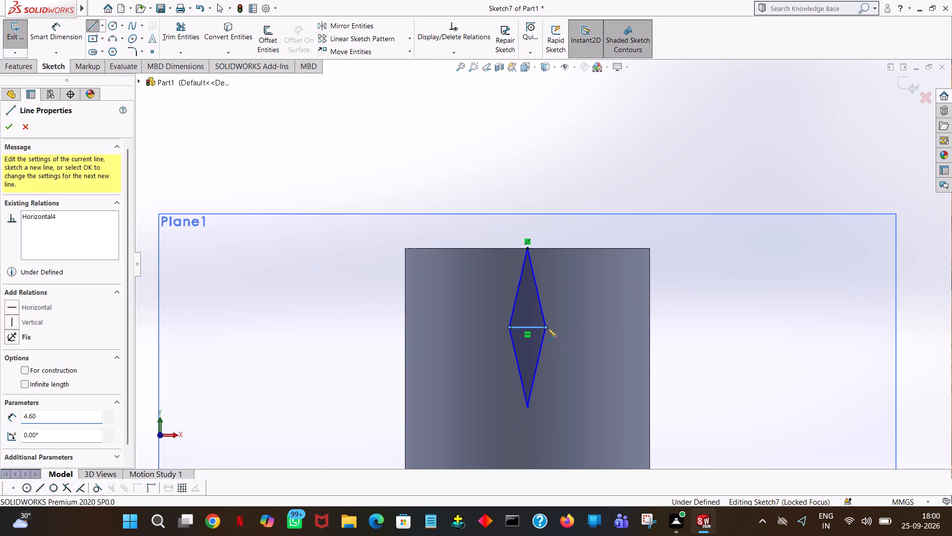
click(567, 335)
click(572, 179)
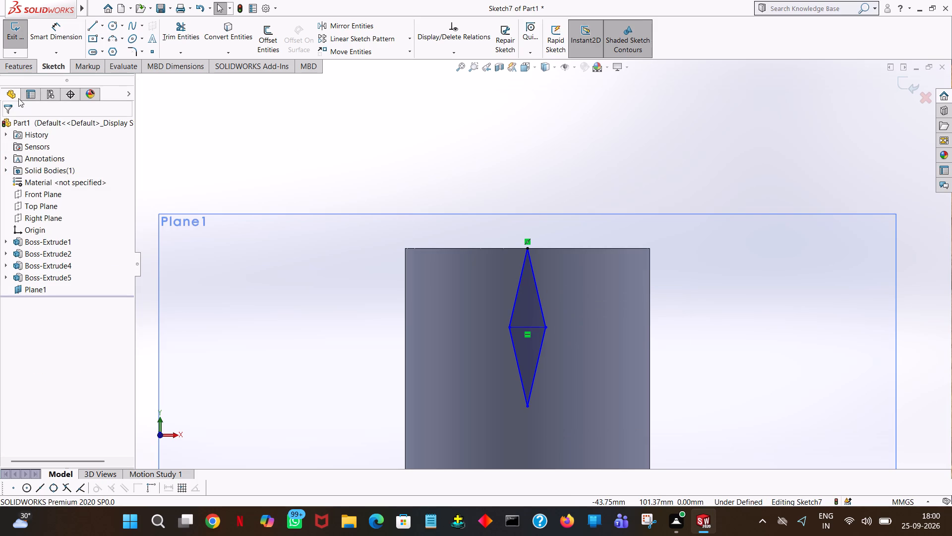
Try to cut only the upper triangular half of the diamond into the shaft with a blind depth of 43 mm.
click(22, 69)
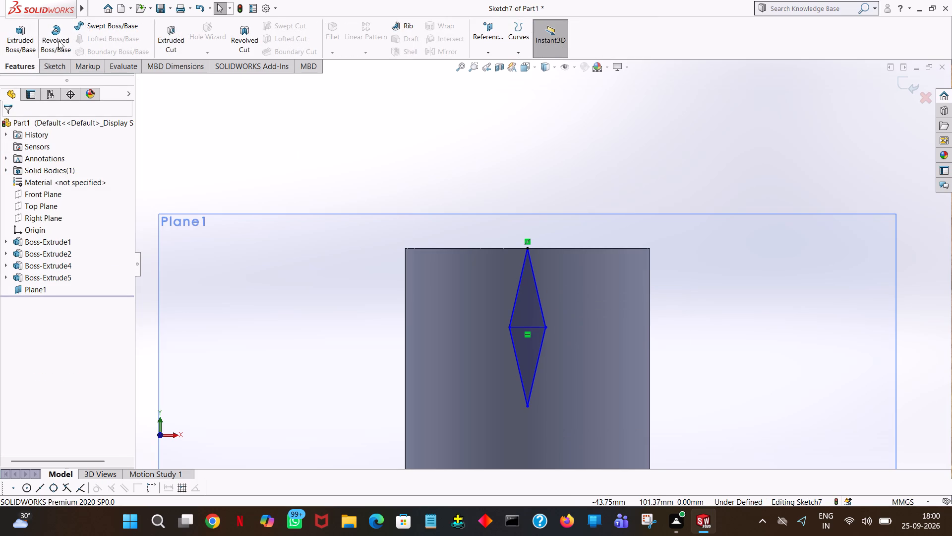
click(168, 47)
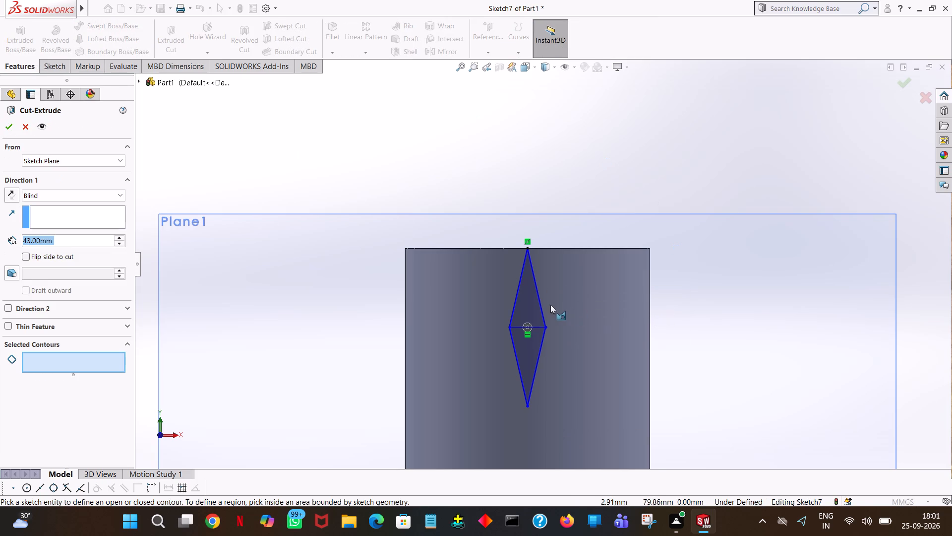
click(534, 304)
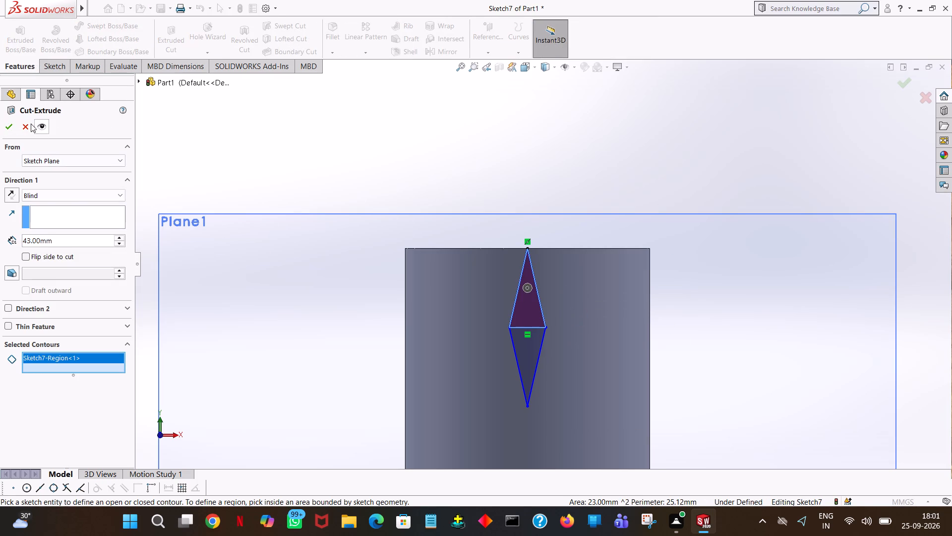
click(8, 125)
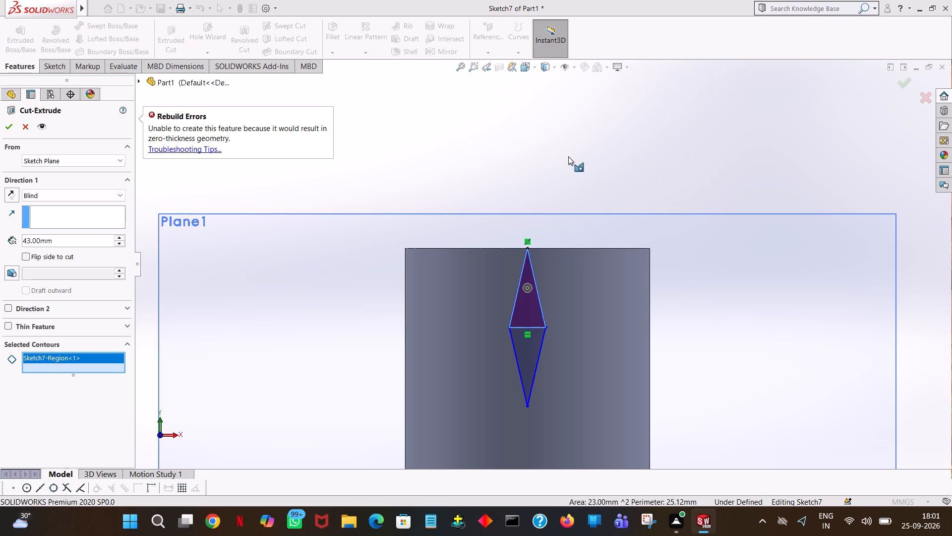
middle_drag(578, 159, 558, 163)
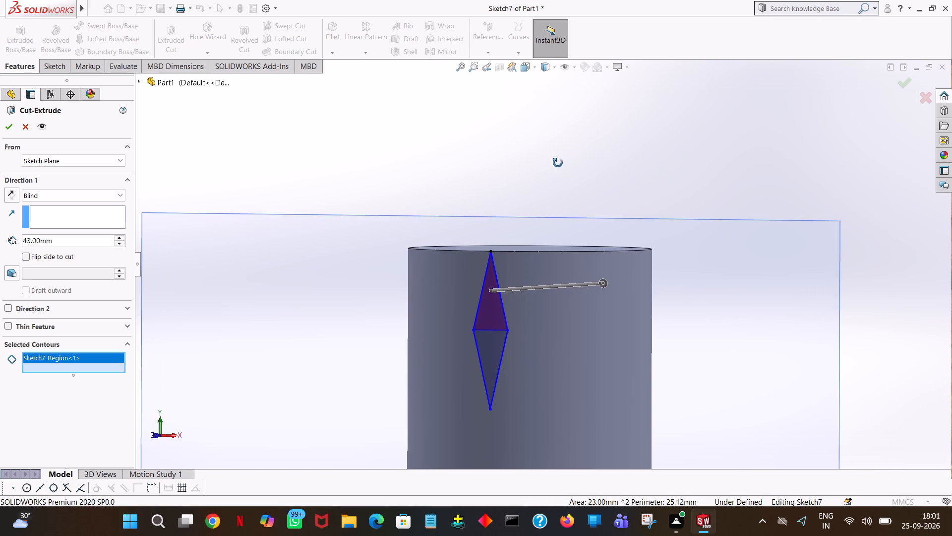
middle_drag(558, 163, 560, 163)
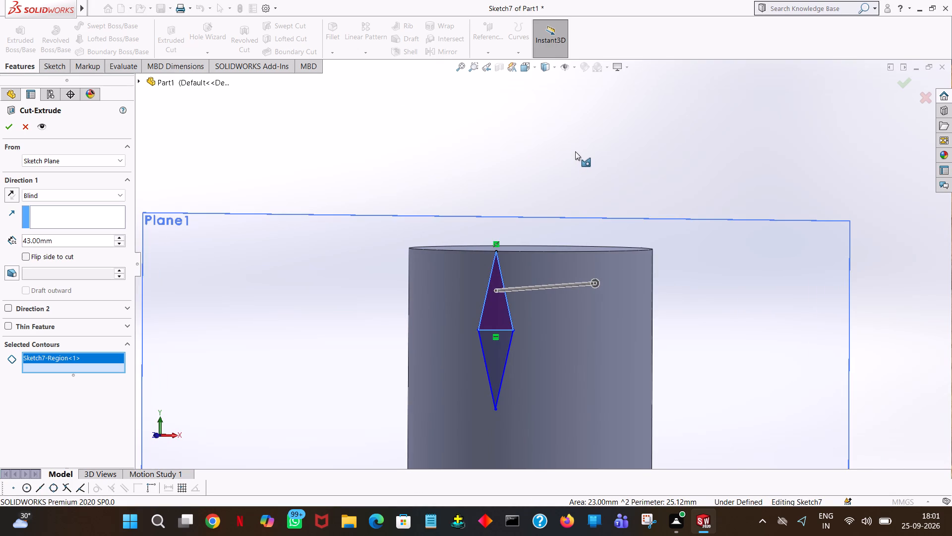
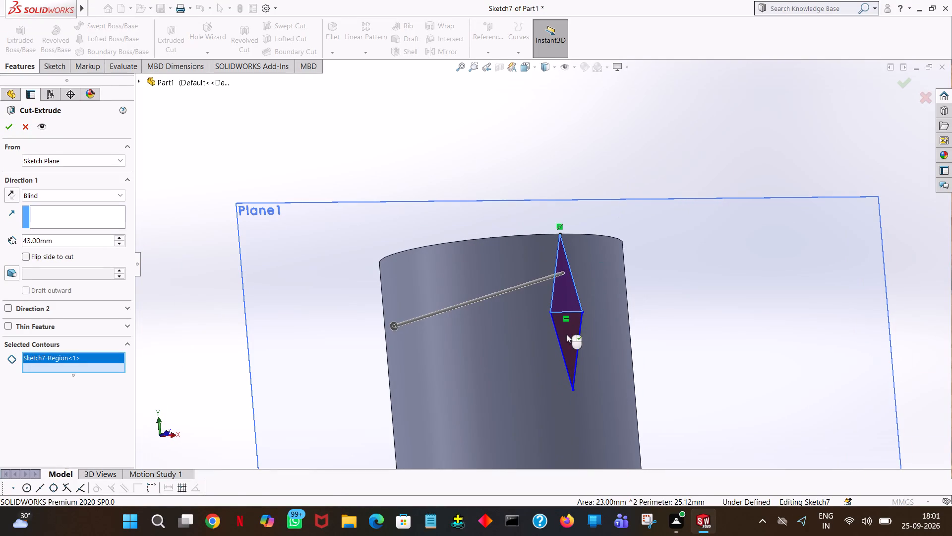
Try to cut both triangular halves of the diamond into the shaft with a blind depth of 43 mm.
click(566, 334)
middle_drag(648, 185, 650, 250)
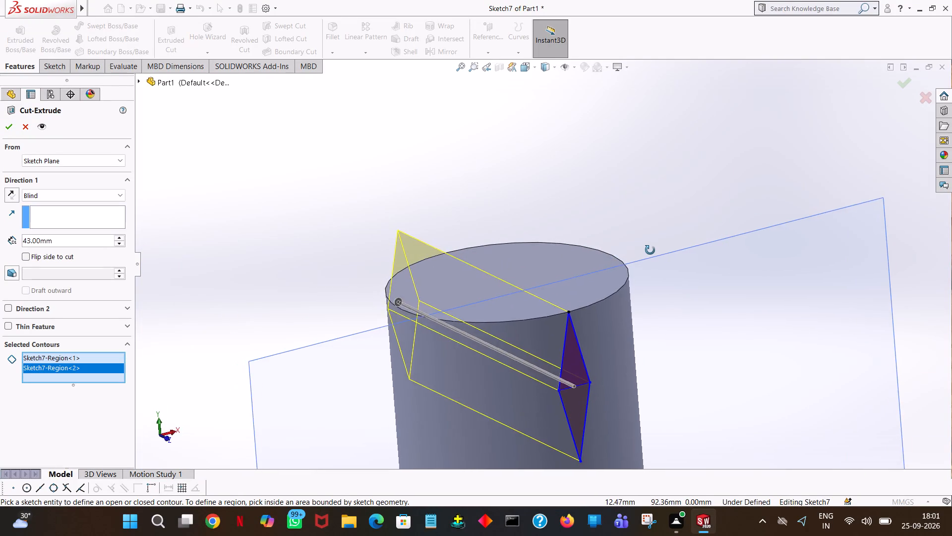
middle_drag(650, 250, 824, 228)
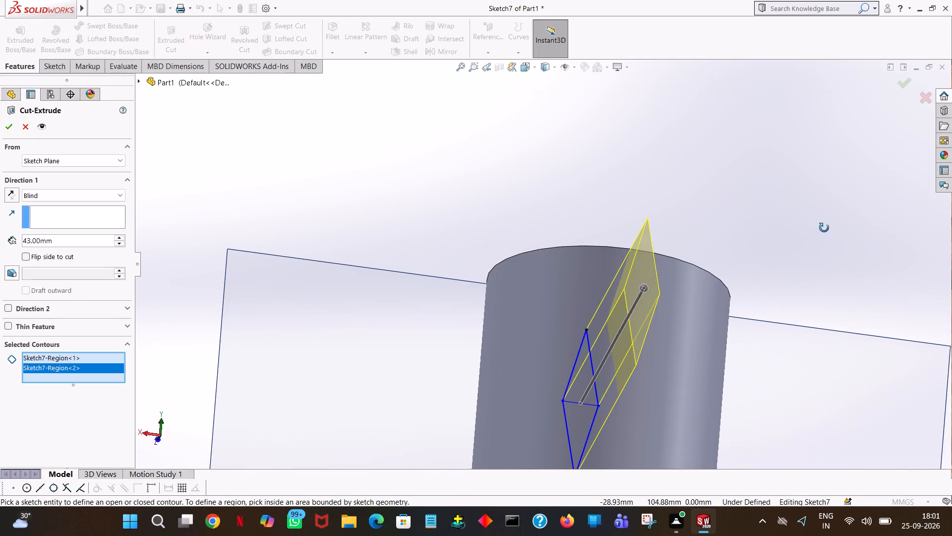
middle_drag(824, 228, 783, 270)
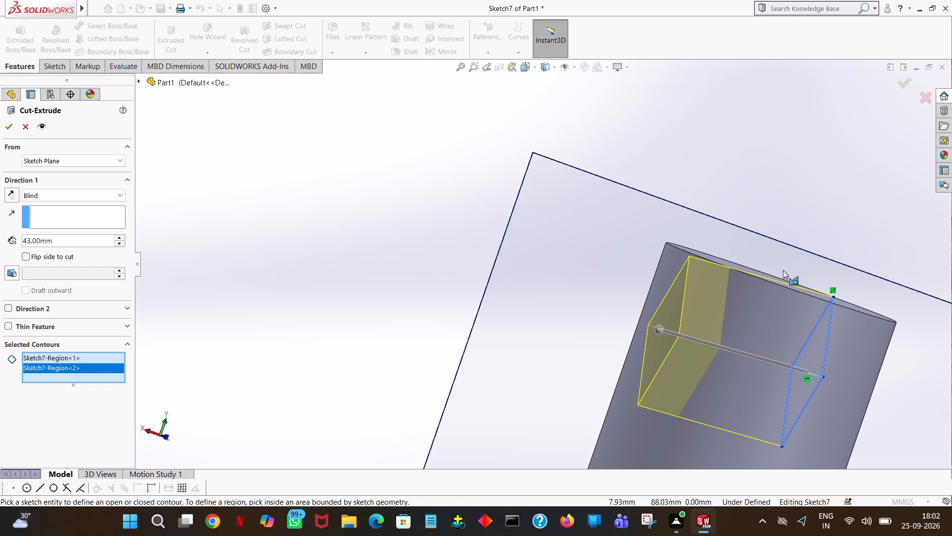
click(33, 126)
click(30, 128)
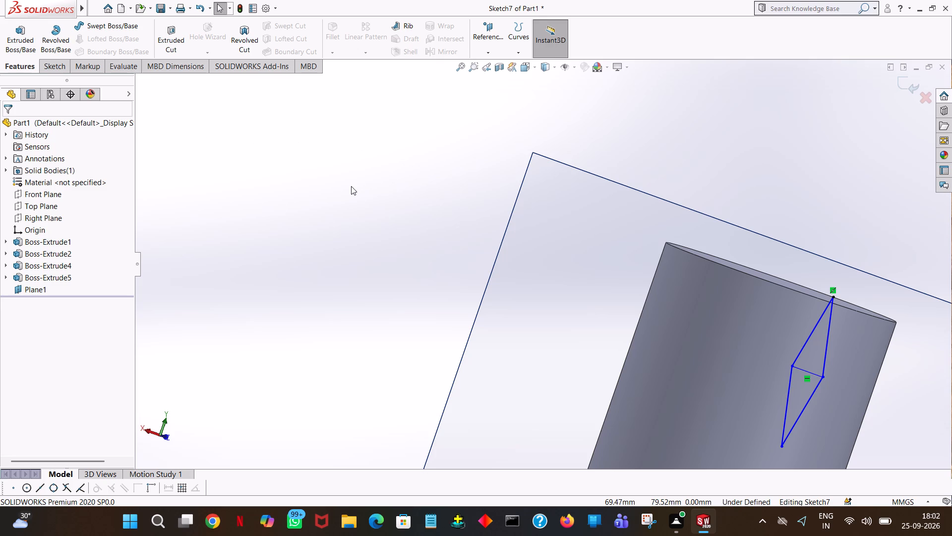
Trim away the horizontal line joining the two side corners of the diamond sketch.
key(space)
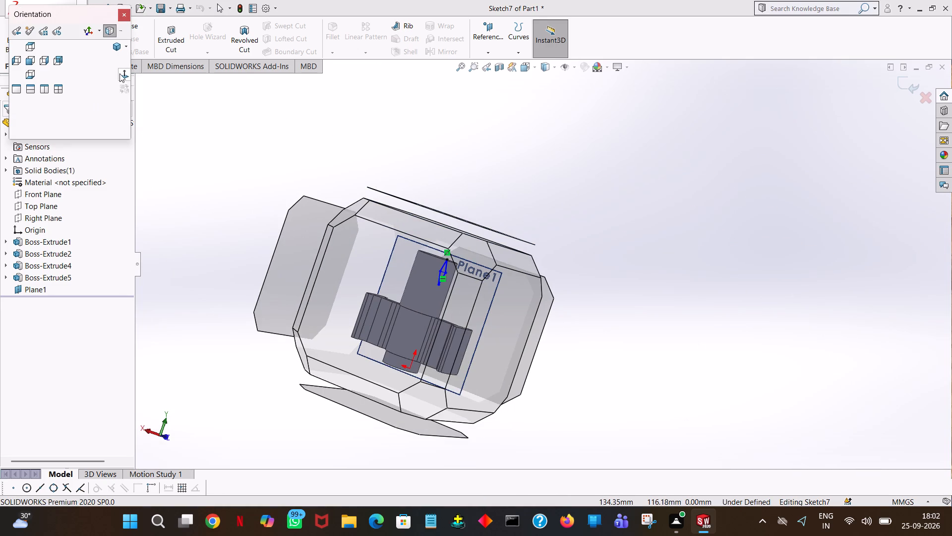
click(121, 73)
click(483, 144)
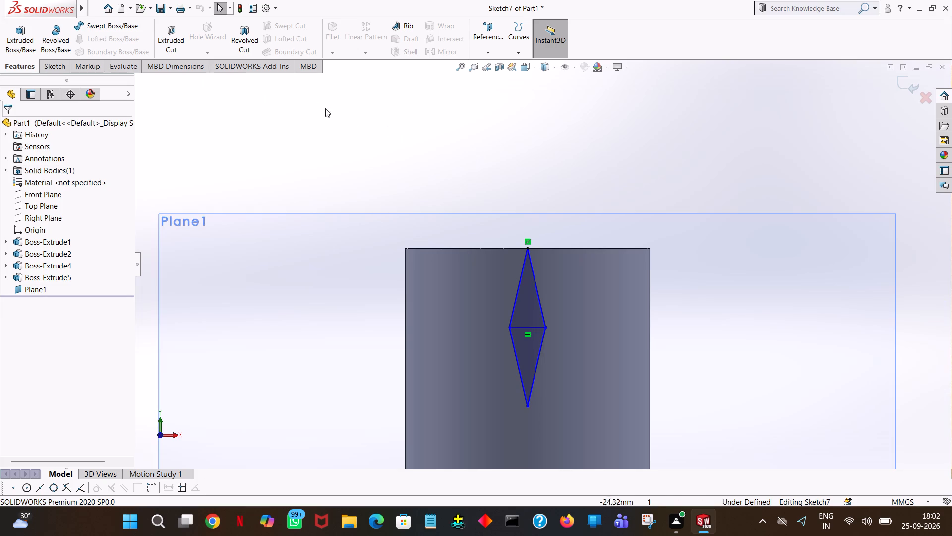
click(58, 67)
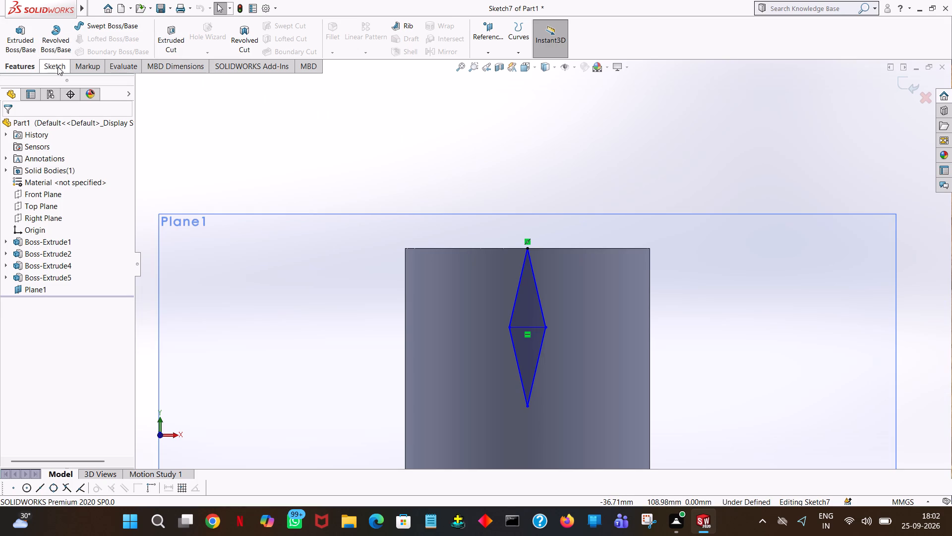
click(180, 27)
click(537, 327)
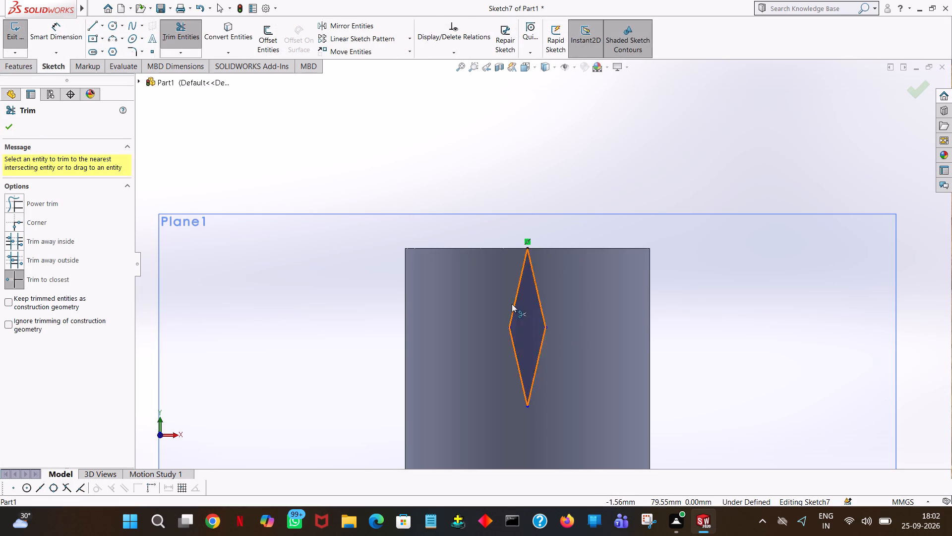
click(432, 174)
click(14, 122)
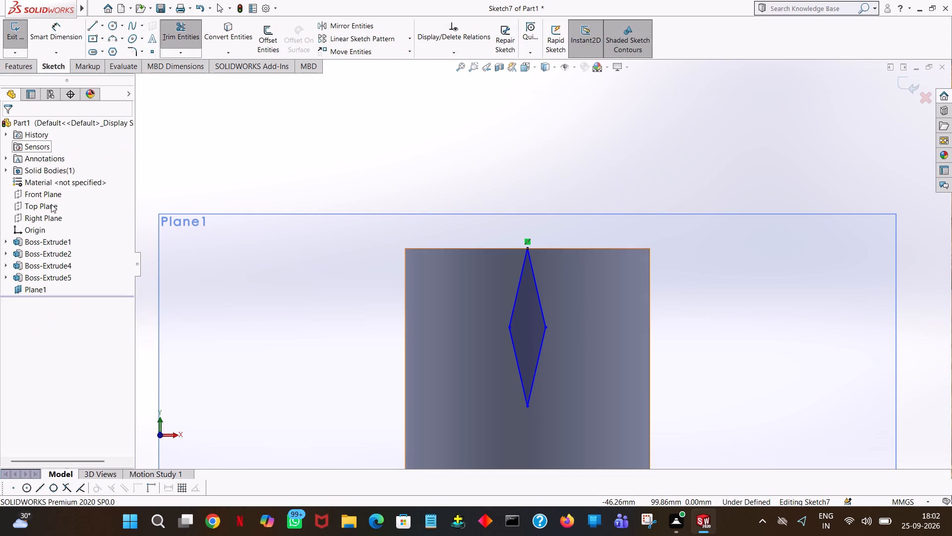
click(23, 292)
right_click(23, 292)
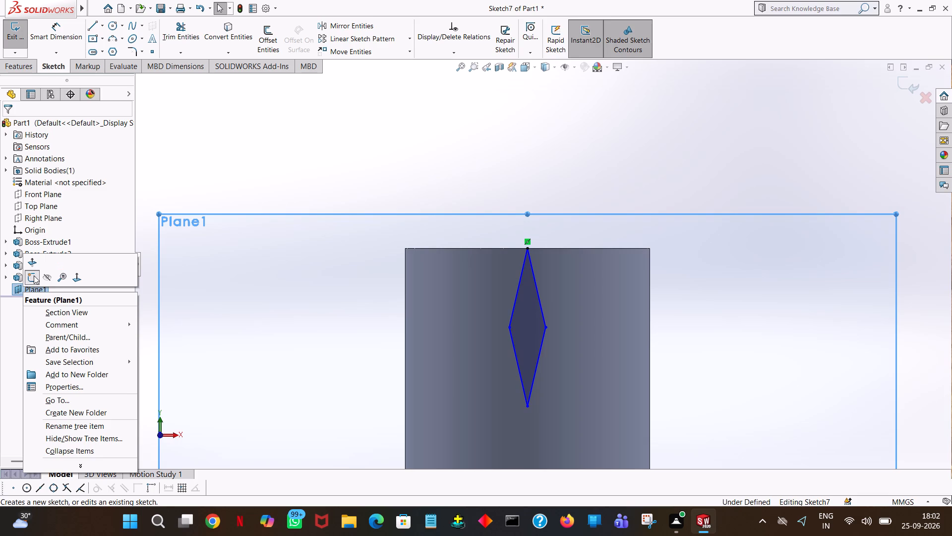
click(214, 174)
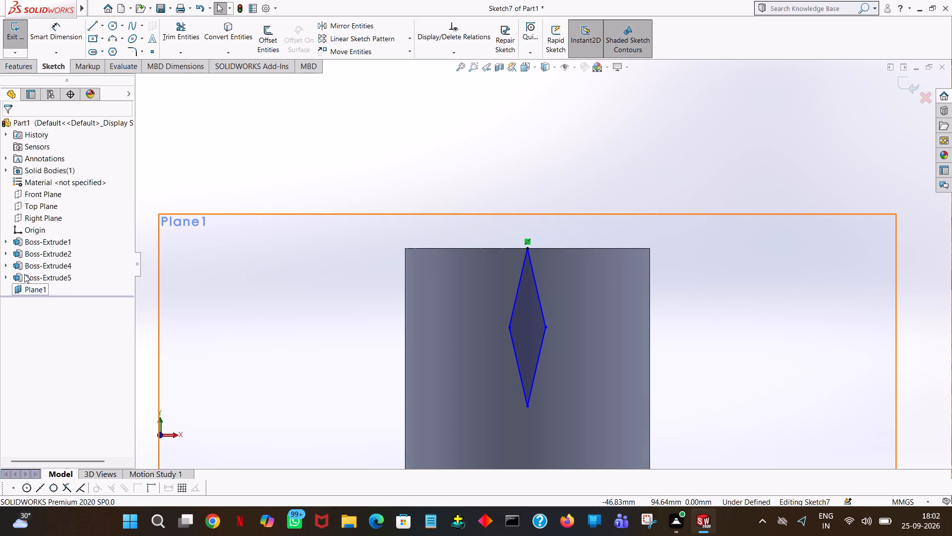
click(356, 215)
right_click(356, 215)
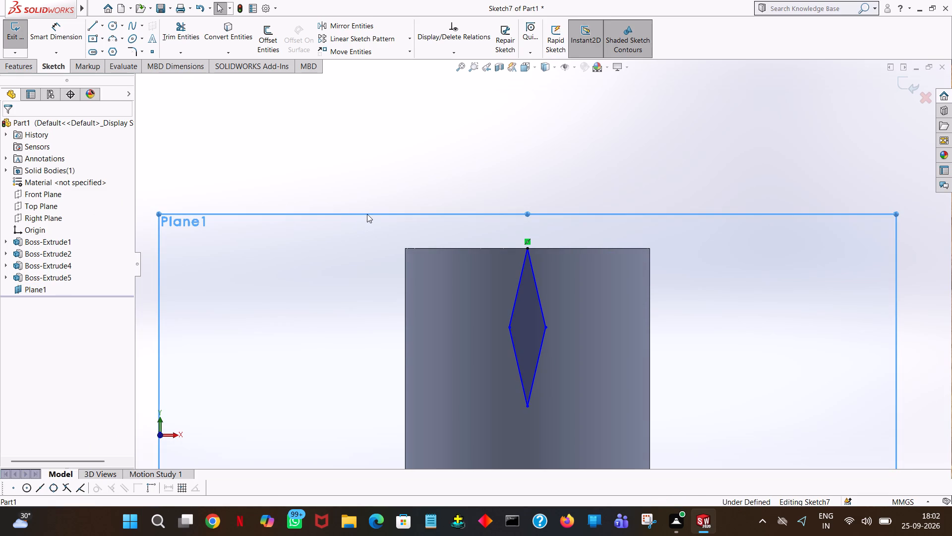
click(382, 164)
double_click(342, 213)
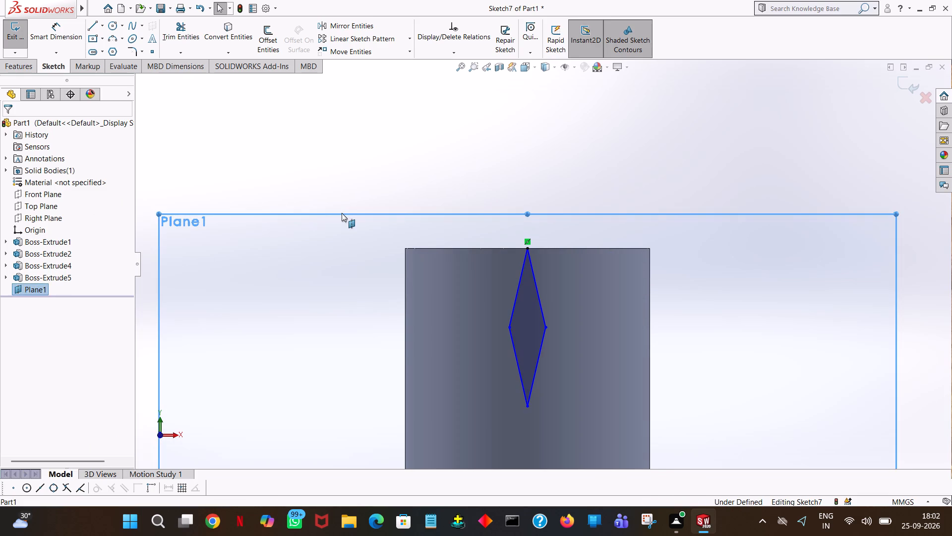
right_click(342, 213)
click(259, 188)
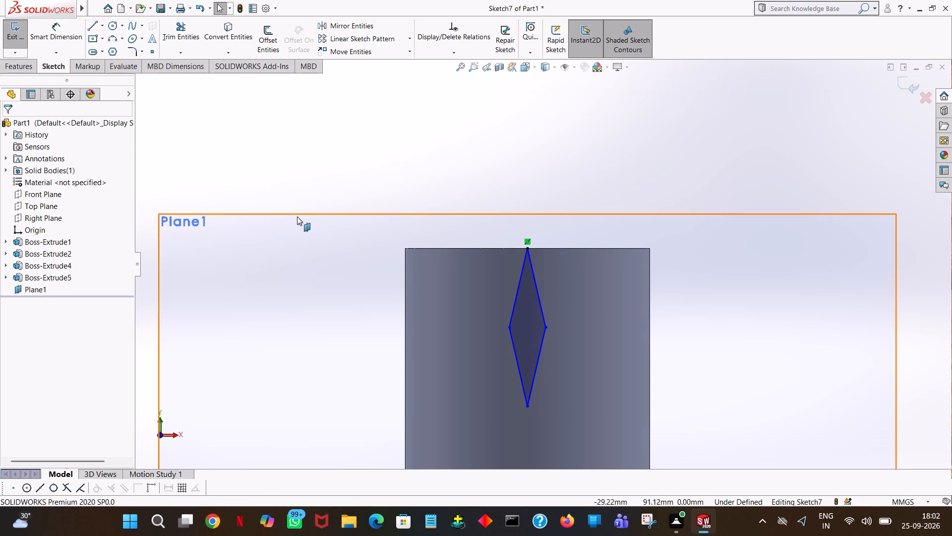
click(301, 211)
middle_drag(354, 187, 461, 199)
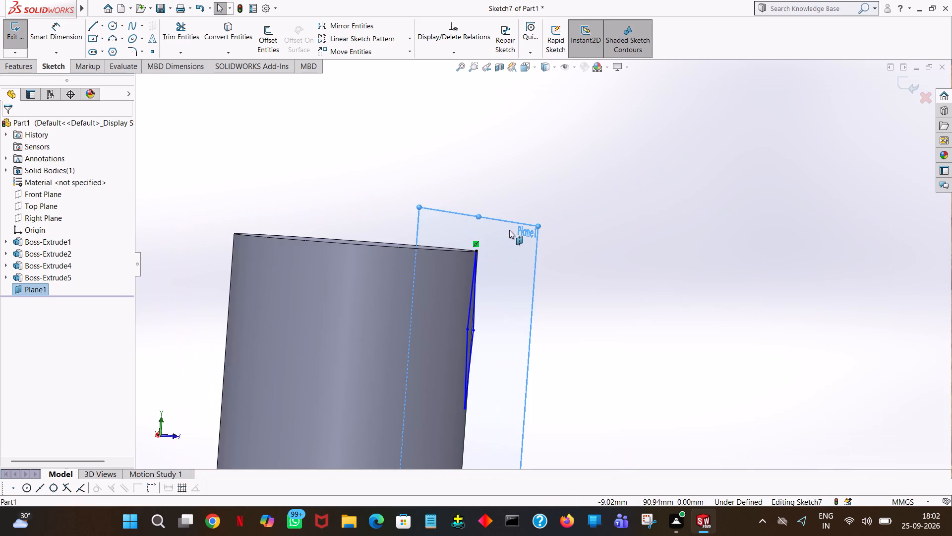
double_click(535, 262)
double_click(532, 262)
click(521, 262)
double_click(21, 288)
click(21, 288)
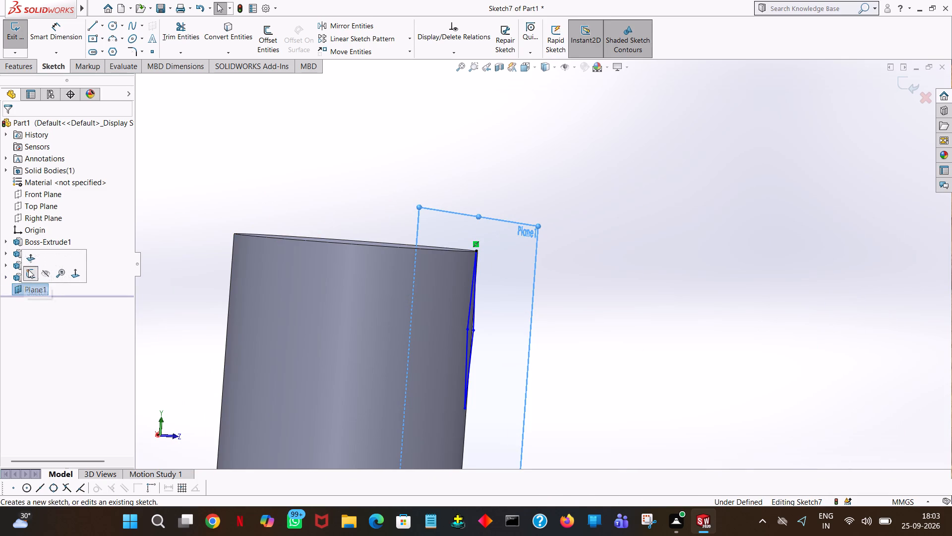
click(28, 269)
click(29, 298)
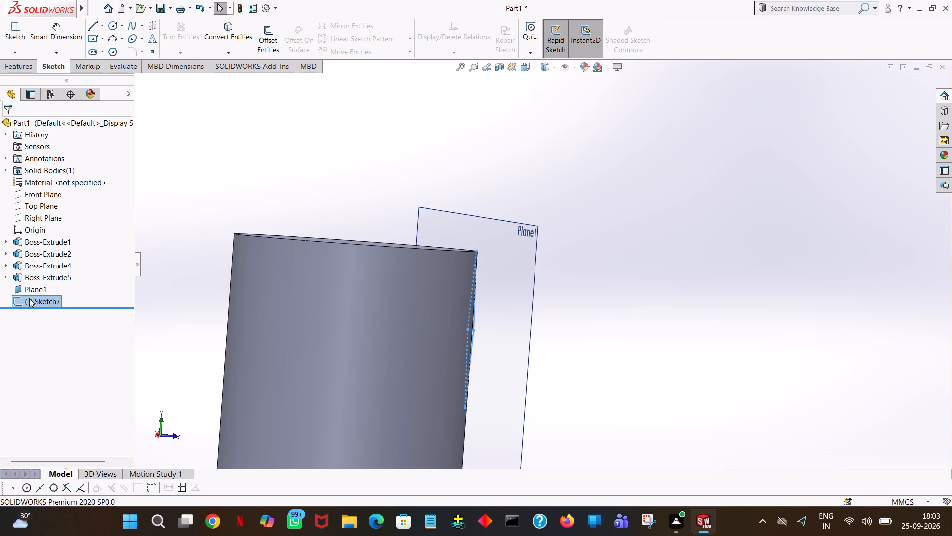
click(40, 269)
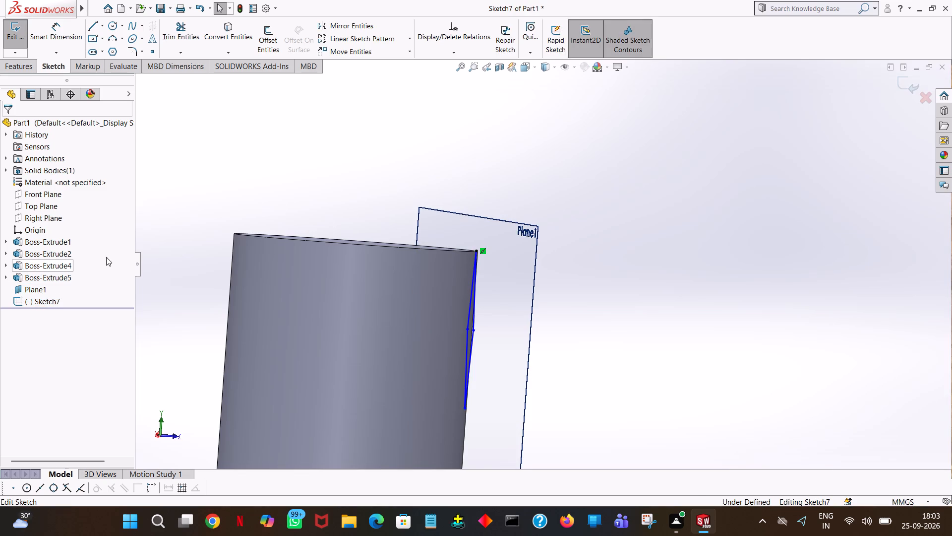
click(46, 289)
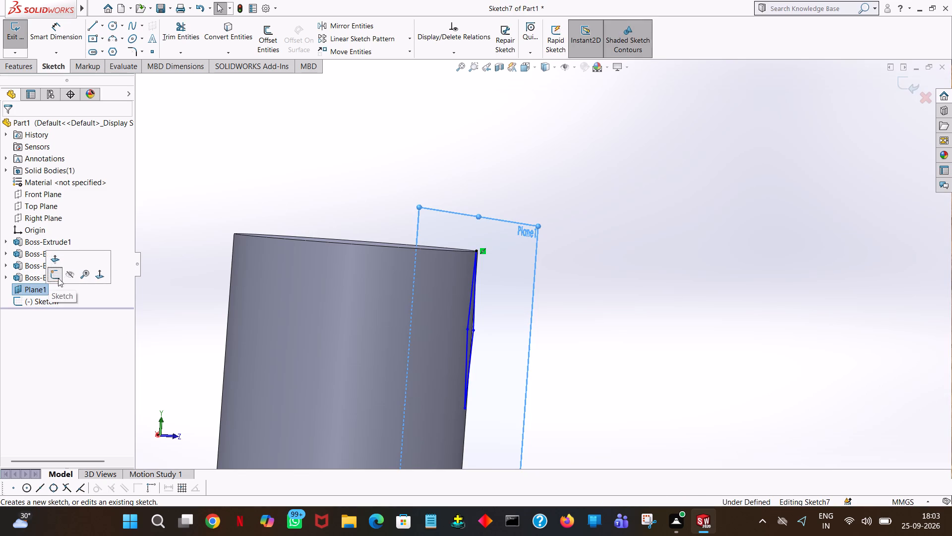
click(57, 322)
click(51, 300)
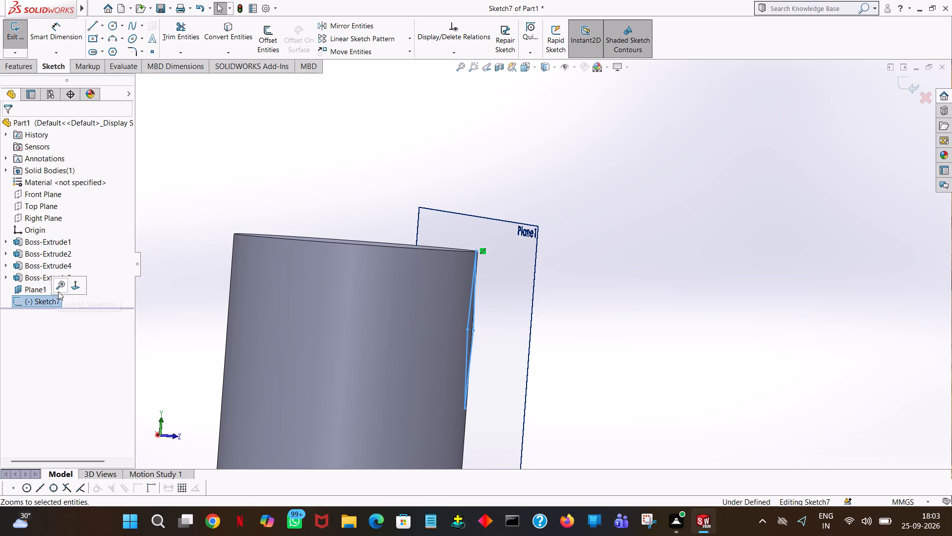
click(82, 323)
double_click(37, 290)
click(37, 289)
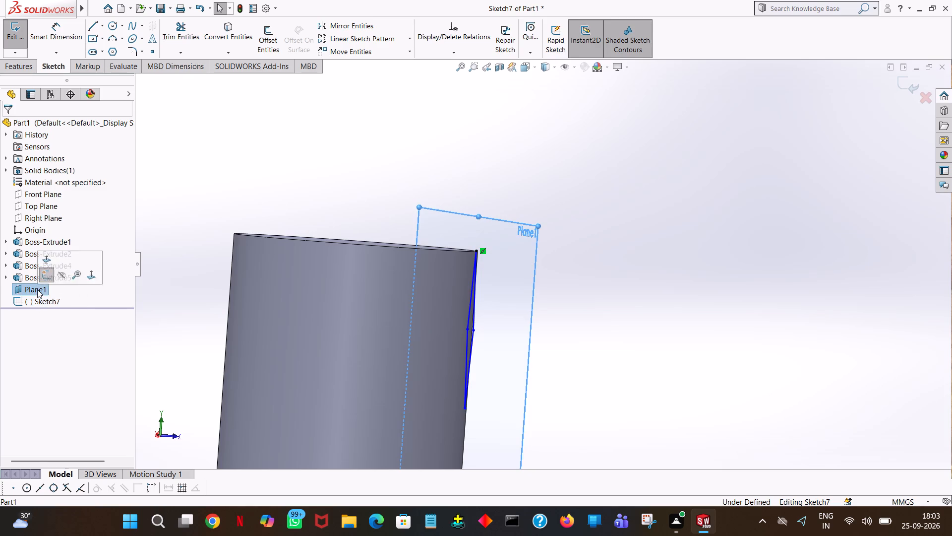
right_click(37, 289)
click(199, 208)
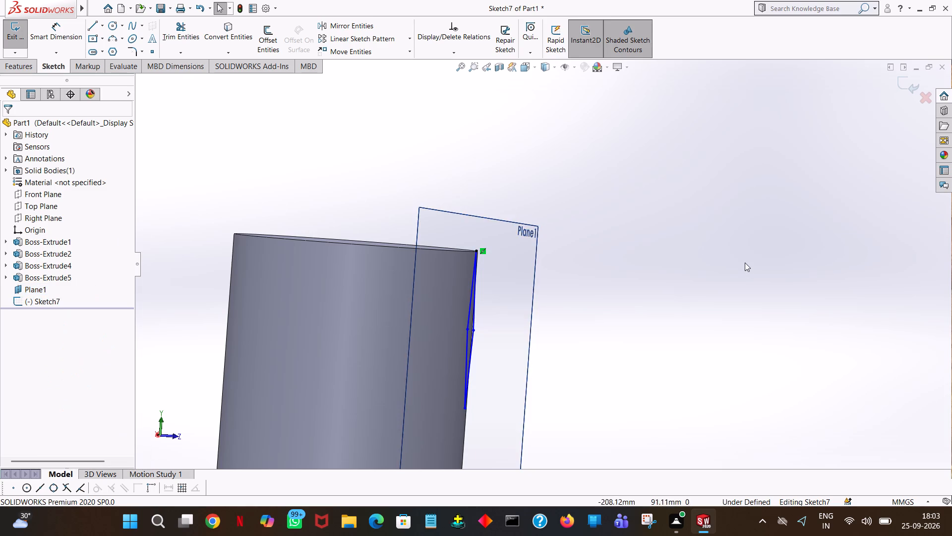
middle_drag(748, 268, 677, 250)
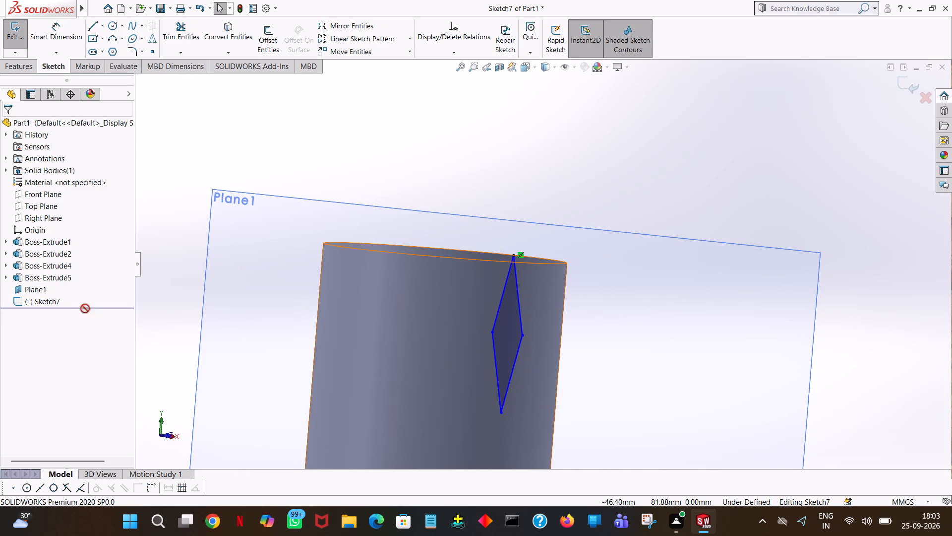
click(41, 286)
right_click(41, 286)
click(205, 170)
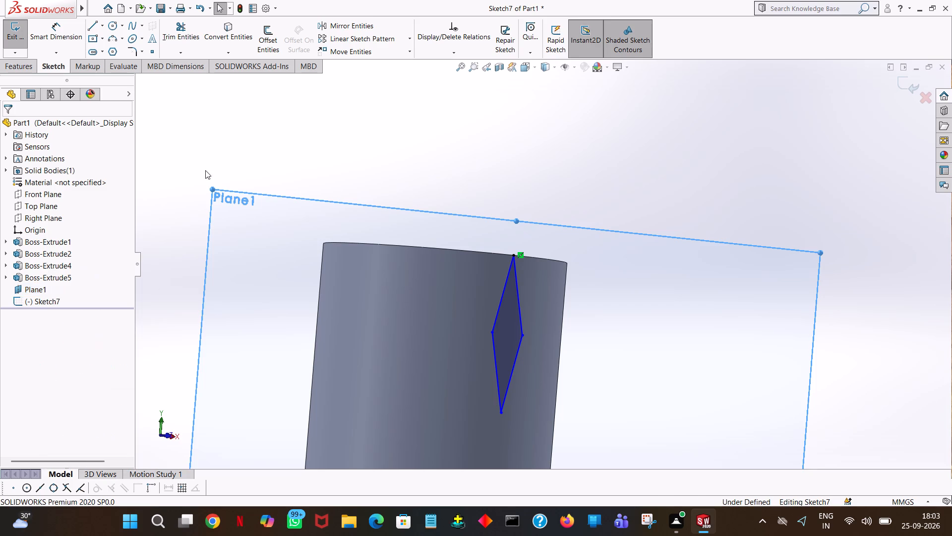
Exit the diamond sketch and delete Plane1 together with its dependent sketch.
double_click(16, 290)
click(16, 289)
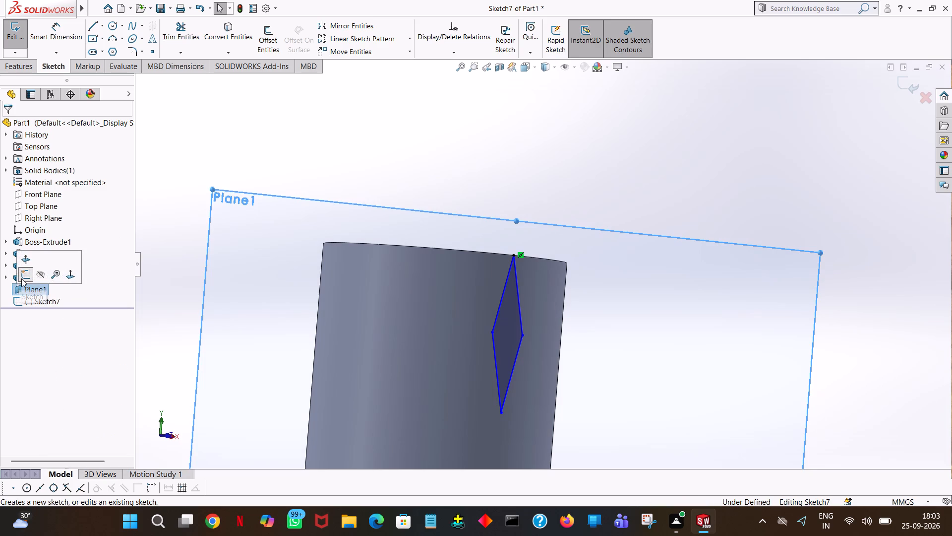
click(21, 277)
click(26, 288)
right_click(26, 288)
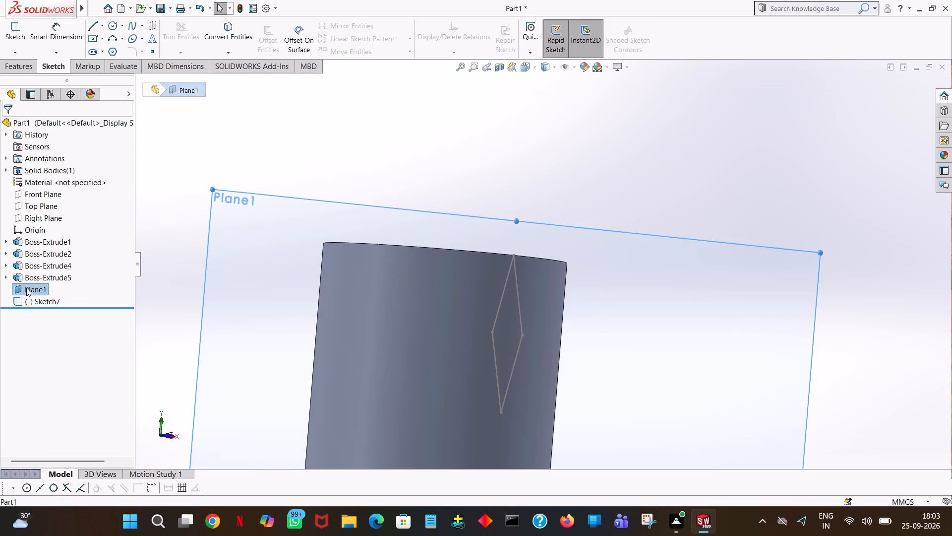
click(57, 382)
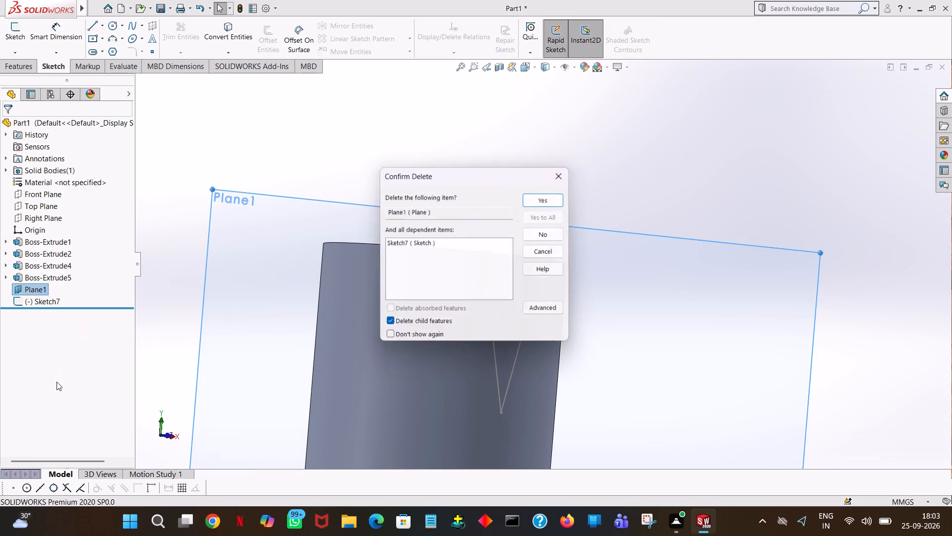
click(561, 199)
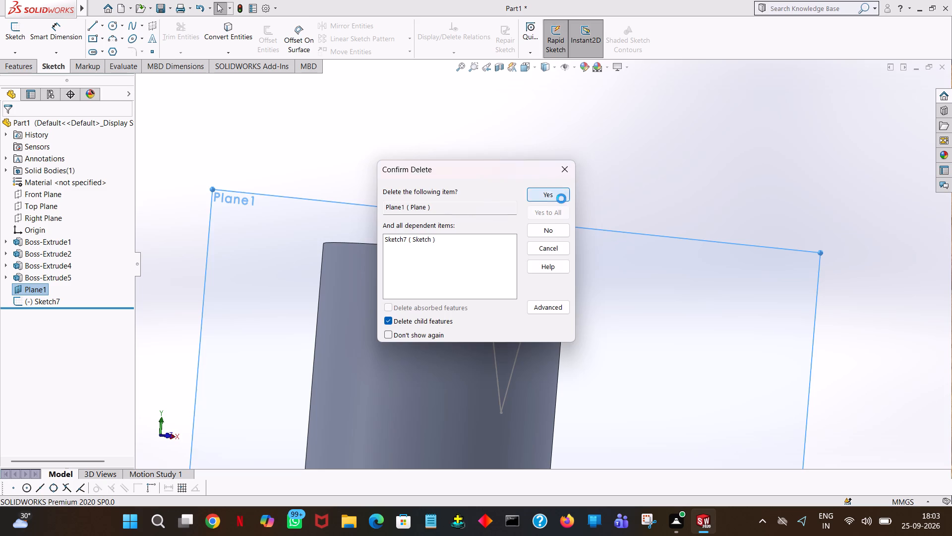
Create a reference plane parallel to the Front Plane at an offset of 15.53 mm.
middle_drag(656, 250, 620, 284)
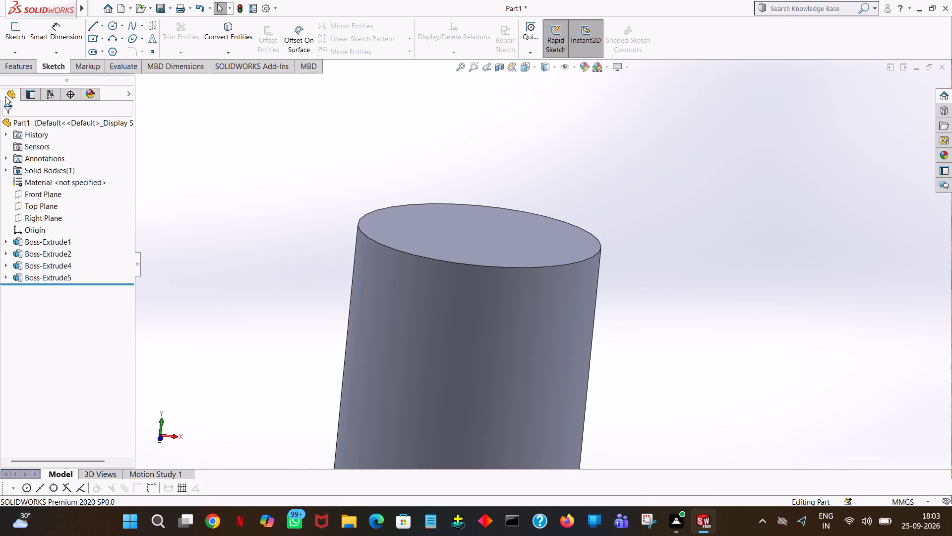
key(space)
click(123, 78)
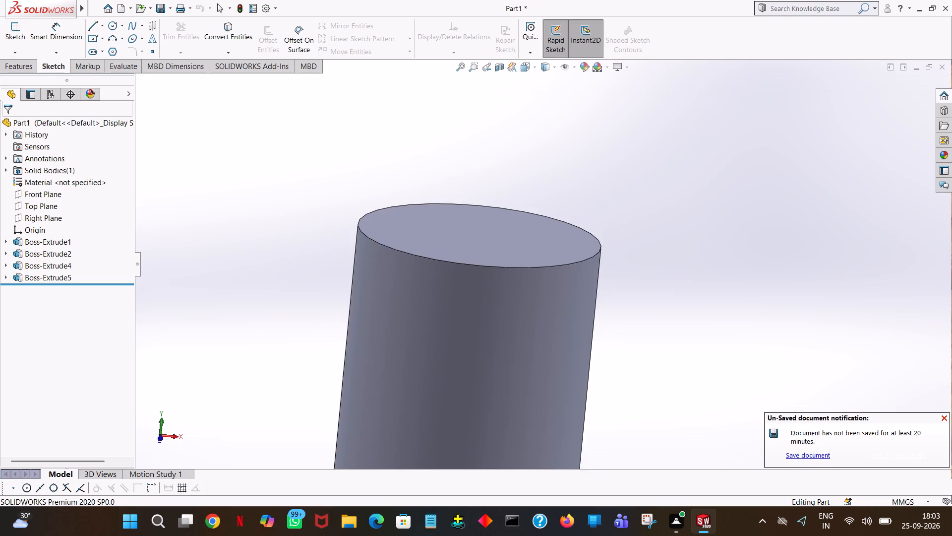
ctrl+middle_drag(642, 280, 622, 157)
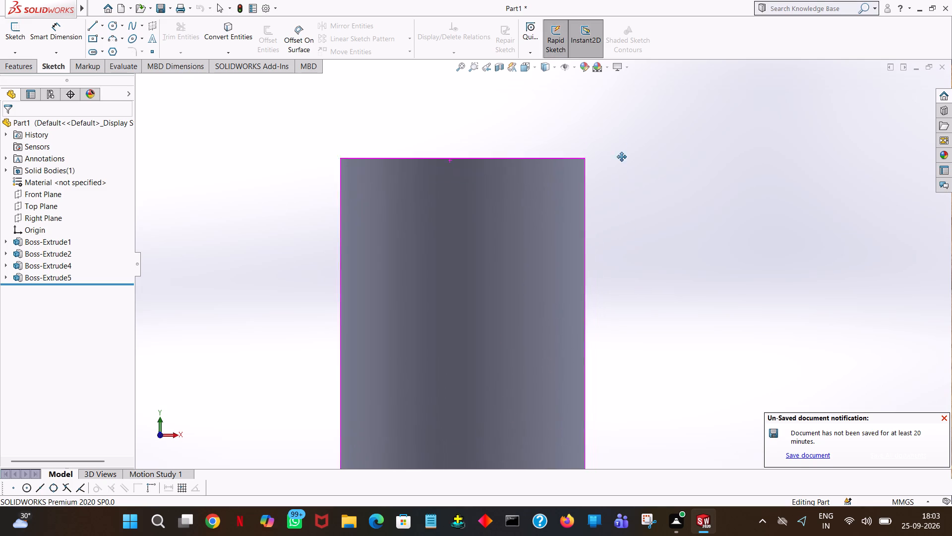
ctrl+middle_drag(622, 157, 638, 101)
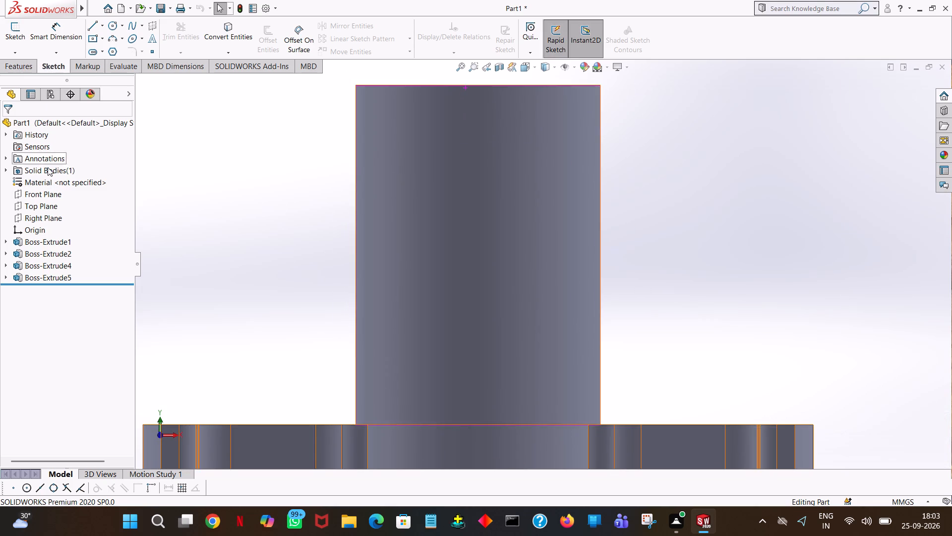
click(47, 197)
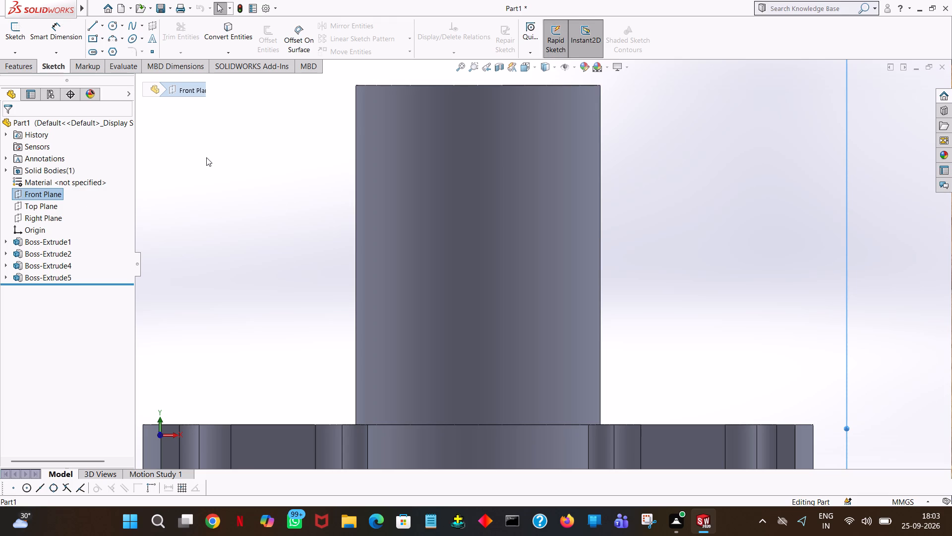
ctrl+scroll(206, 157, down, 7)
ctrl+scroll(206, 157, up, 13)
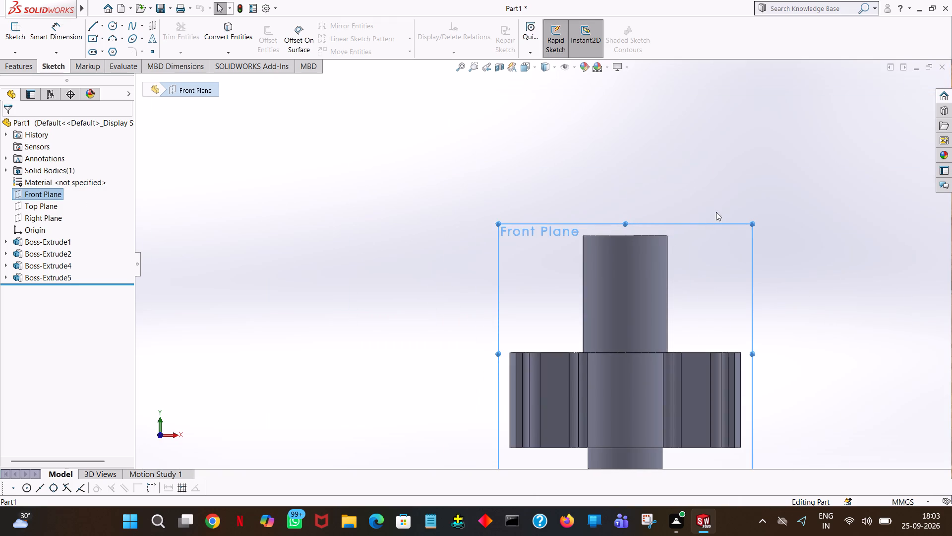
middle_drag(785, 179, 786, 249)
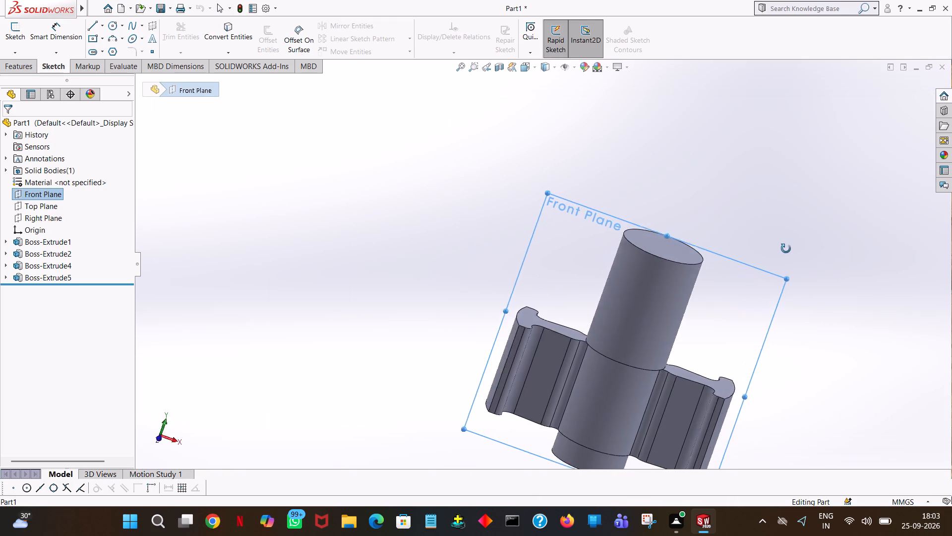
middle_drag(786, 249, 738, 192)
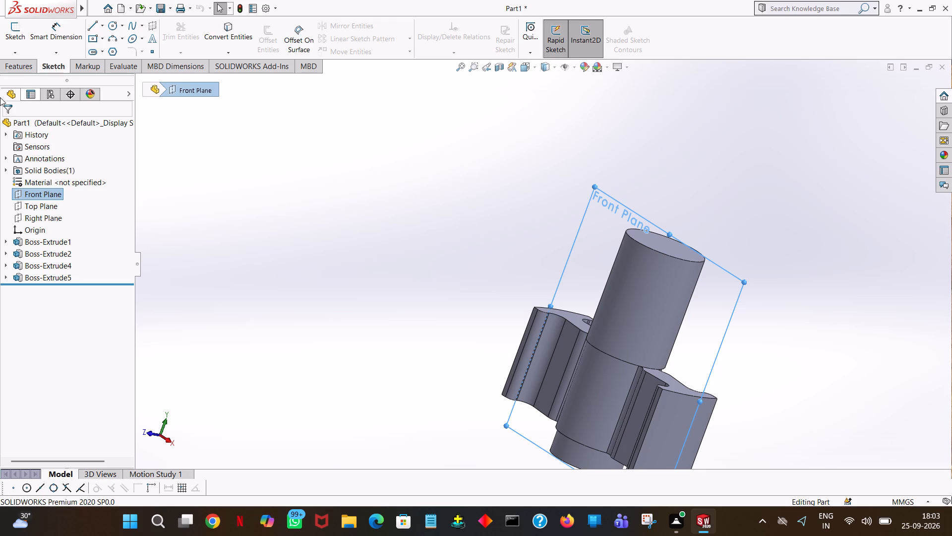
click(19, 71)
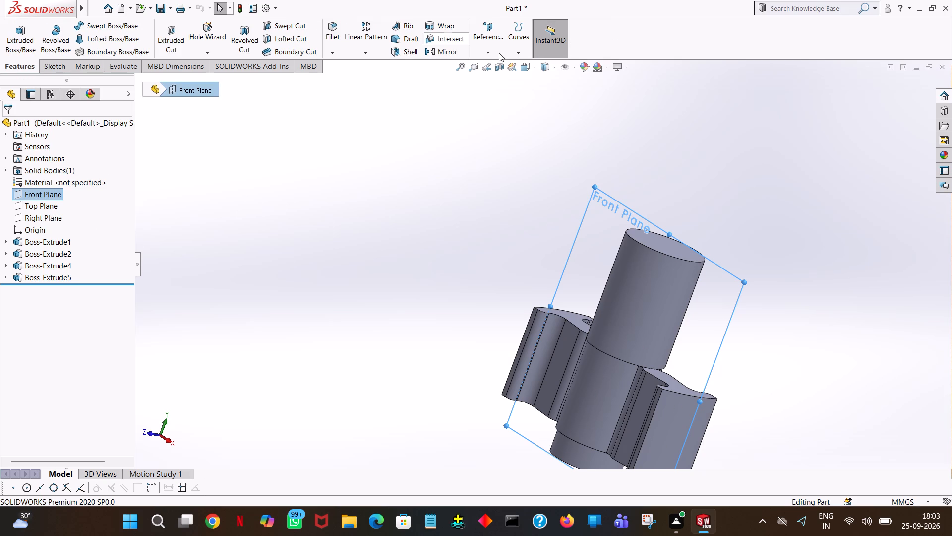
click(499, 53)
click(496, 65)
middle_drag(751, 104, 712, 108)
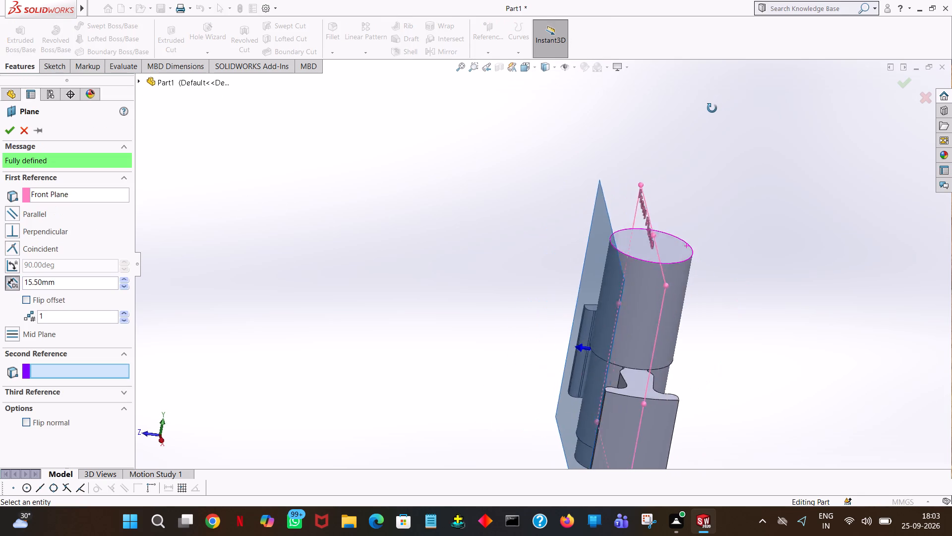
middle_drag(712, 108, 709, 106)
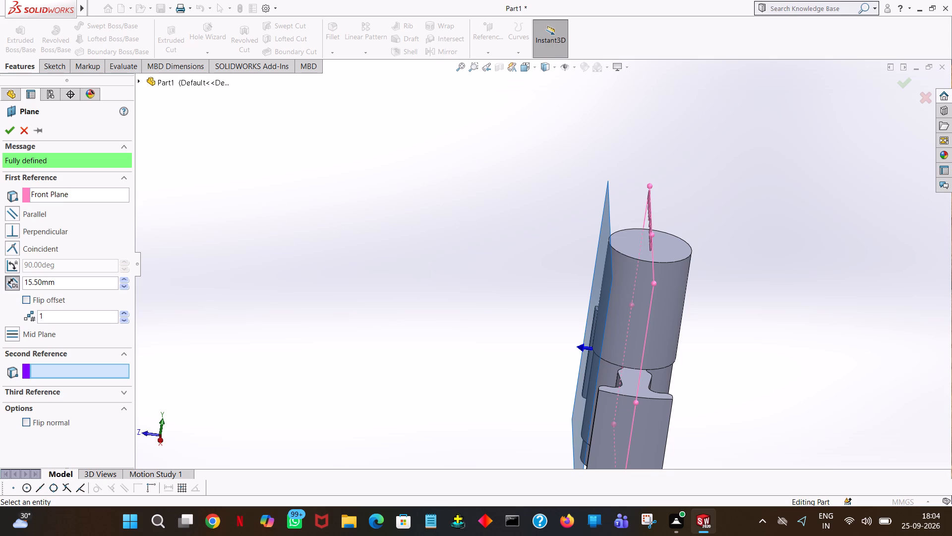
click(81, 281)
key(BackSpace)
key(BackSpace)
key(BackSpace)
key(3)
click(537, 208)
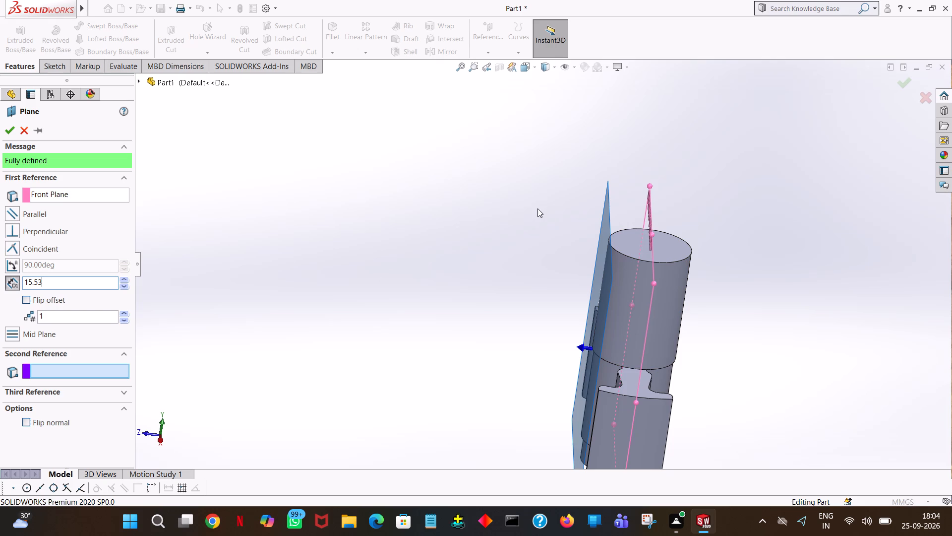
click(9, 135)
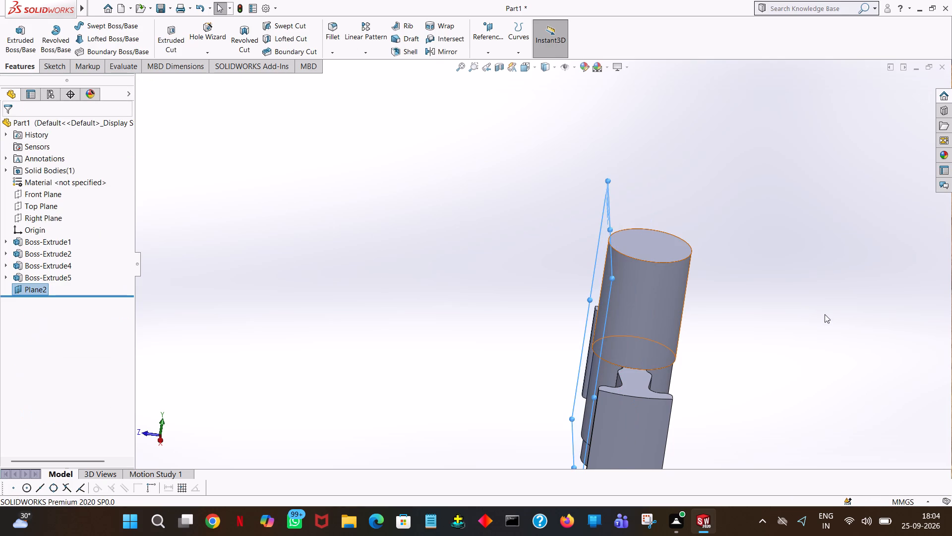
Start a sketch on the new offset plane and draw a 20 mm vertical line down from the midpoint of the shaft's top edge.
middle_drag(809, 316, 804, 301)
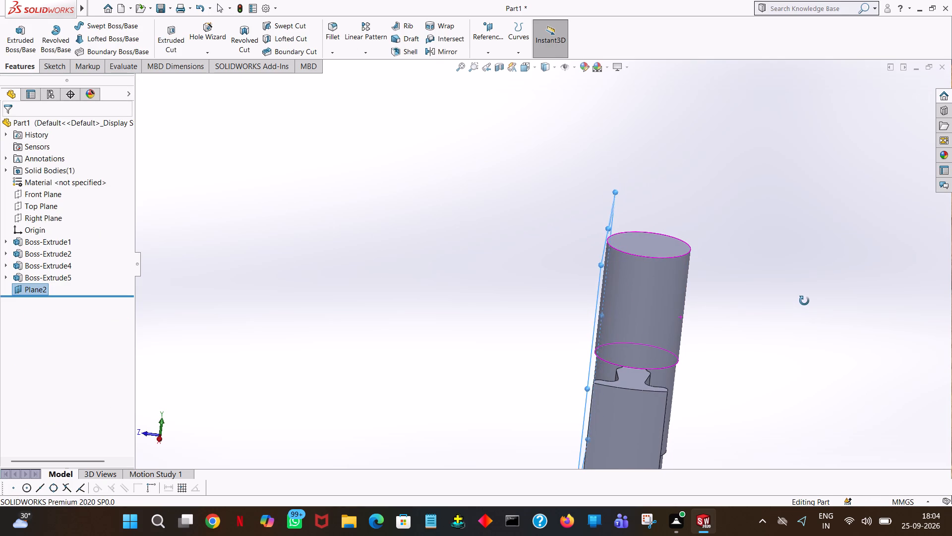
middle_drag(804, 301, 921, 264)
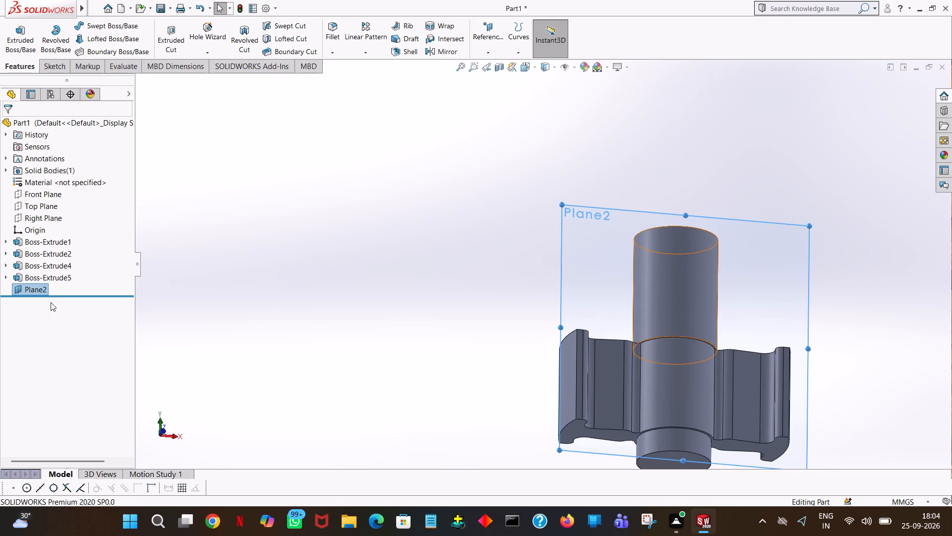
click(41, 287)
click(49, 270)
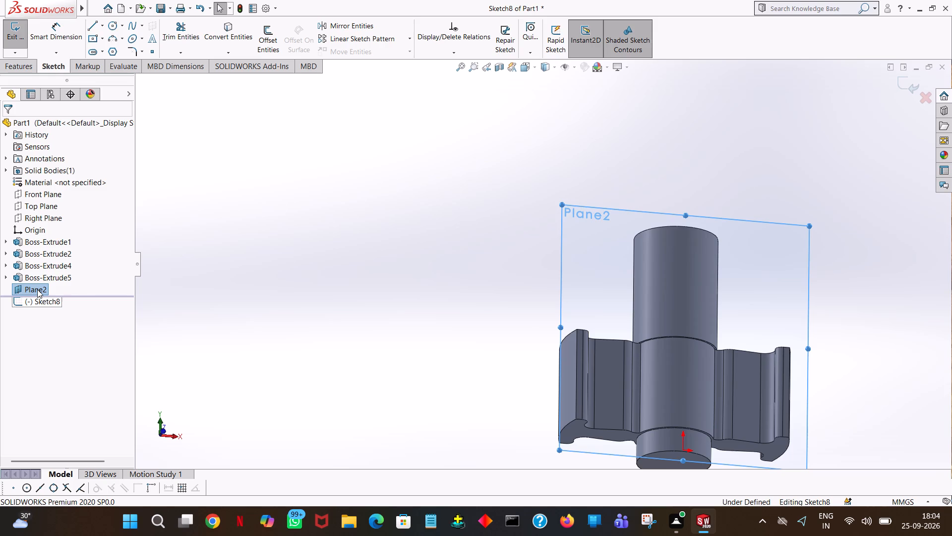
key(space)
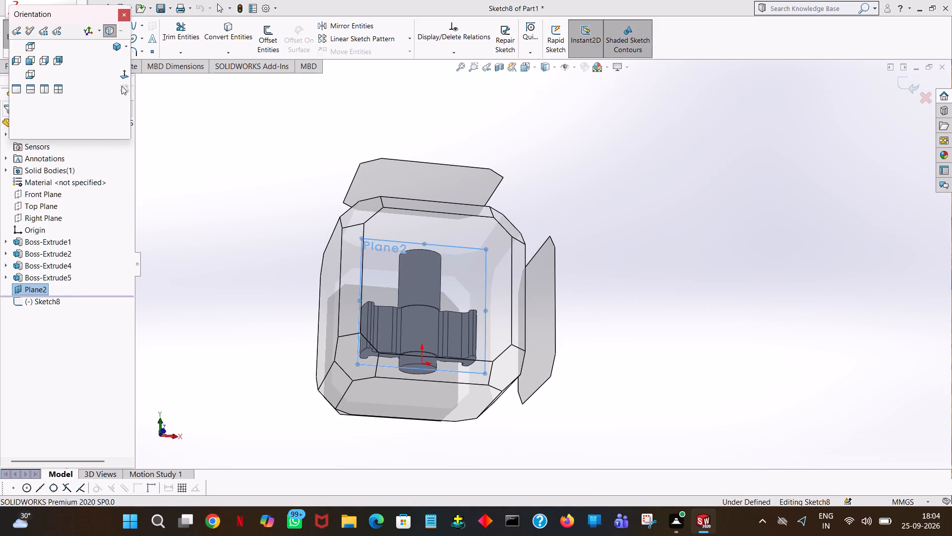
click(123, 76)
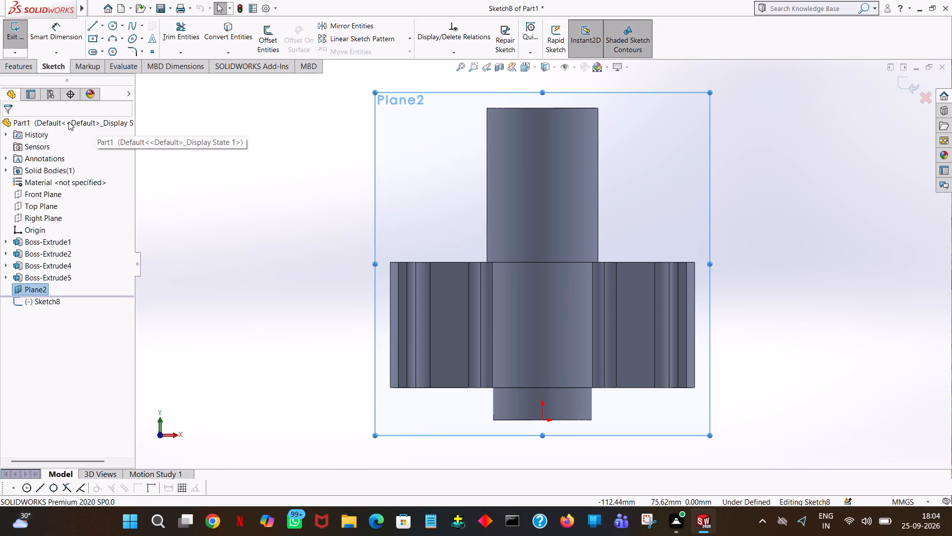
click(93, 27)
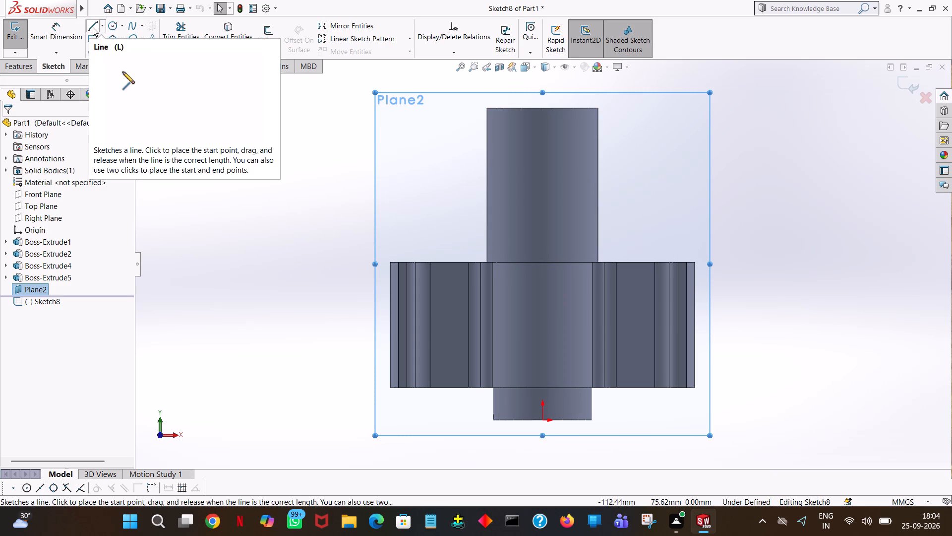
click(542, 108)
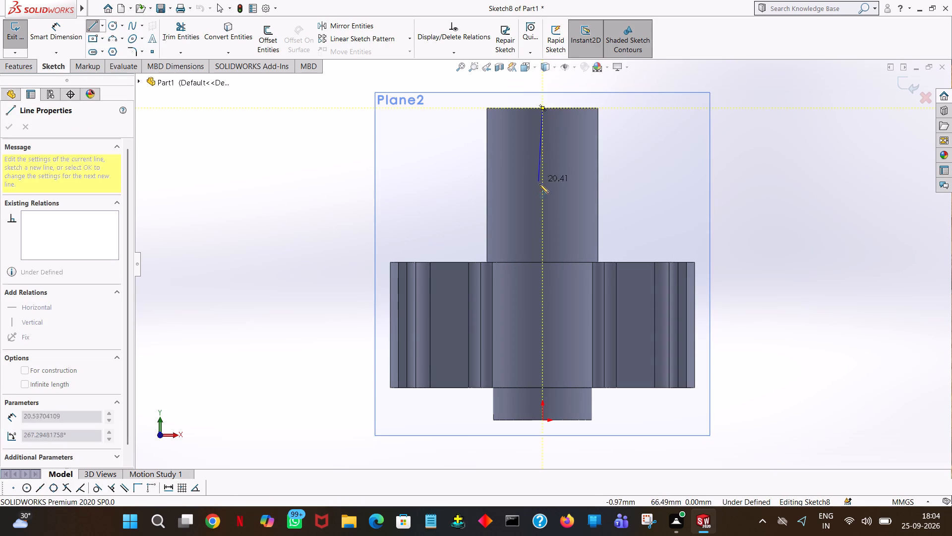
click(540, 187)
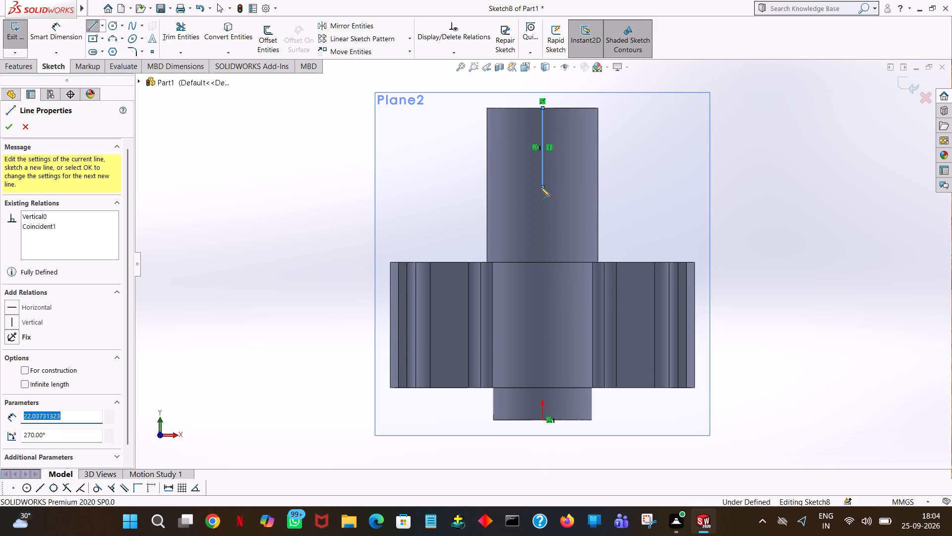
text(20)
key(Return)
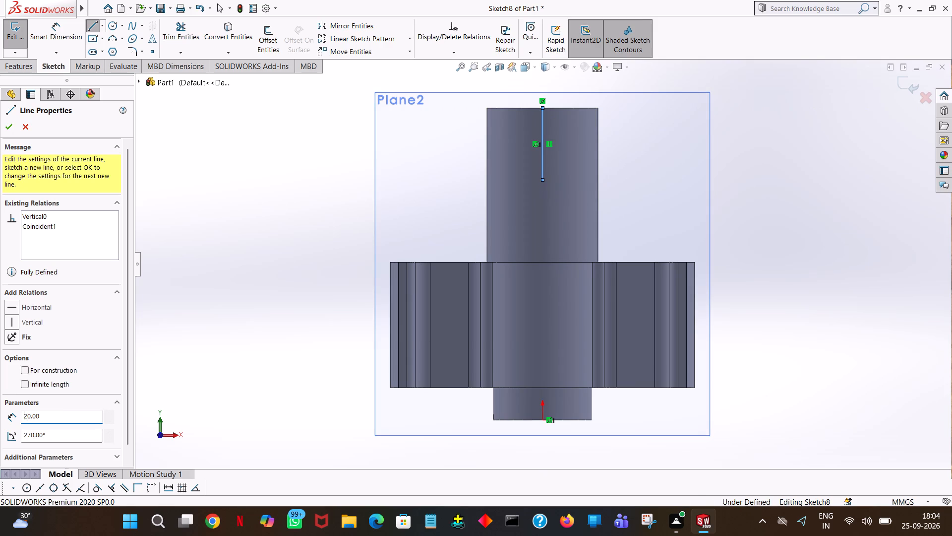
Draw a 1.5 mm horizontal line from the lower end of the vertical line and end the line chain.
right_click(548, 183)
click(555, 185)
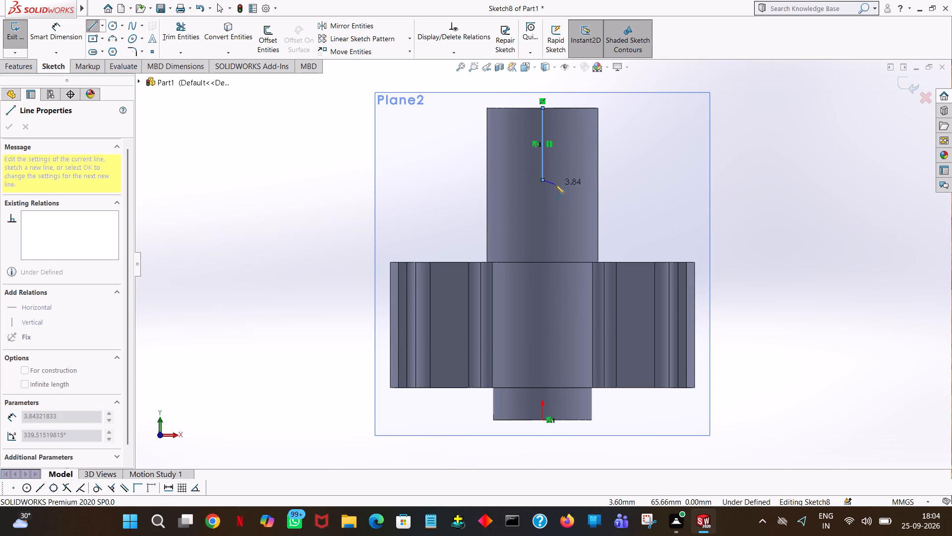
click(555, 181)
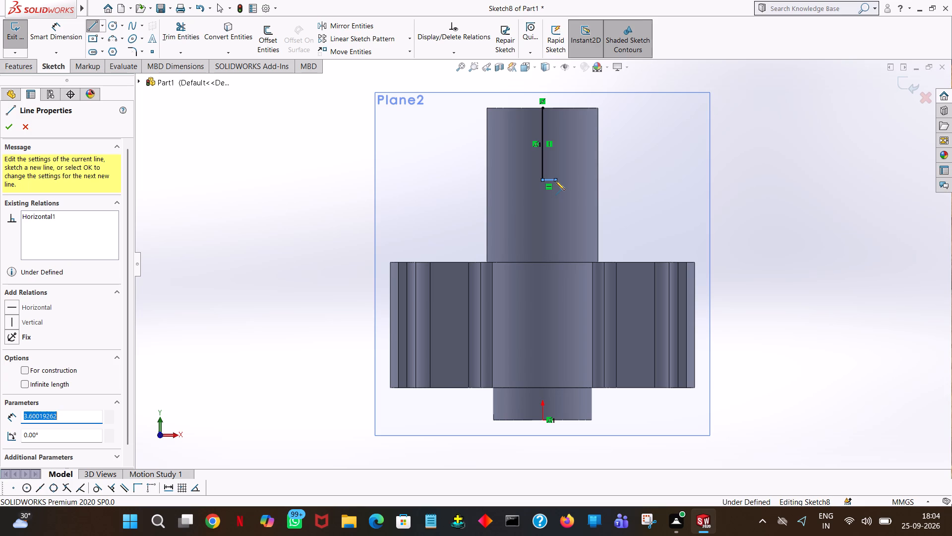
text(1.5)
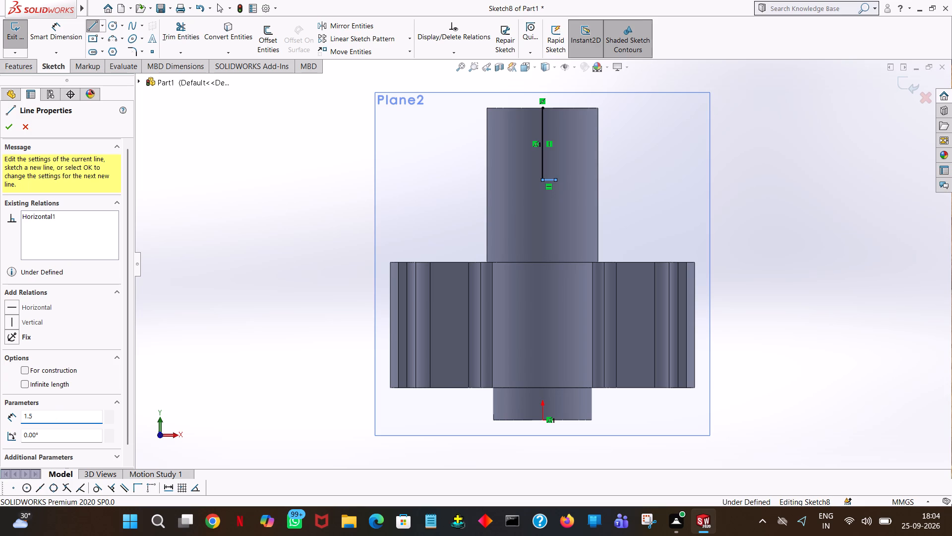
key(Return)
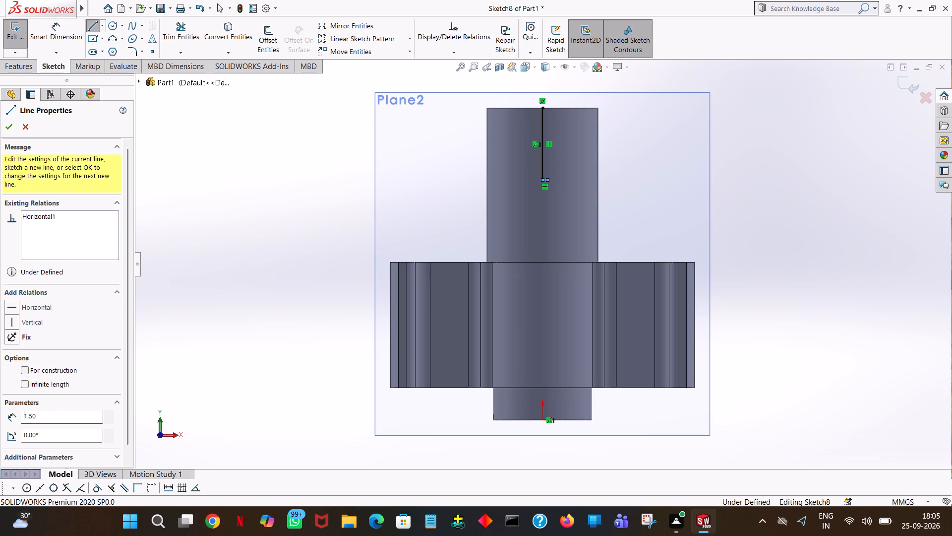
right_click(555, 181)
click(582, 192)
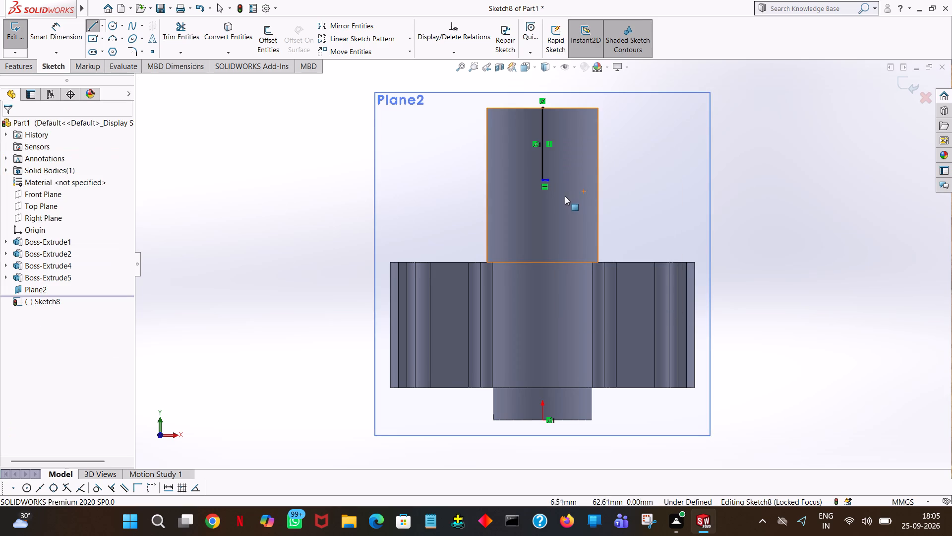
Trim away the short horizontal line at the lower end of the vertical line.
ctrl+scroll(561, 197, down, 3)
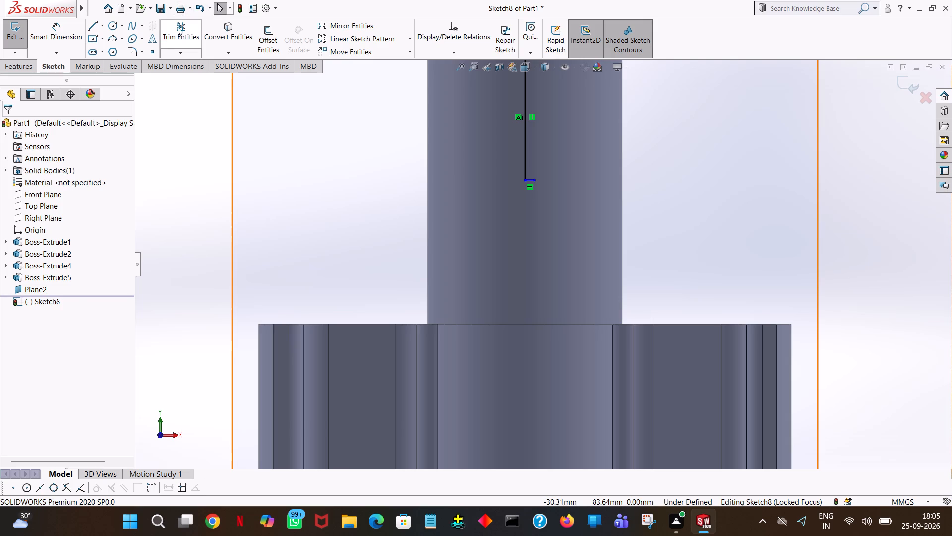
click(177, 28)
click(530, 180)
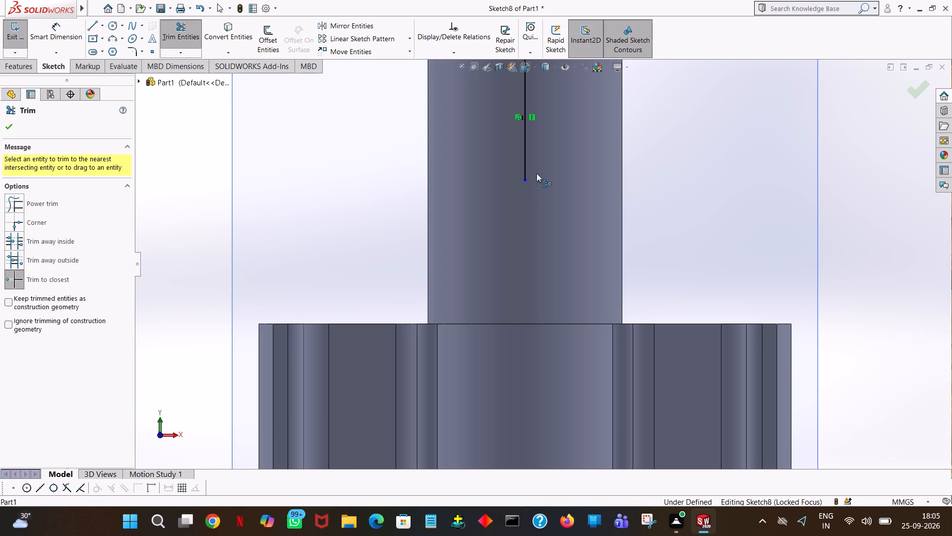
Draw a 1.5 mm horizontal line rightward from the vertical line's midpoint, and connect its outer end to the vertical line's lower end.
ctrl+middle_drag(806, 167, 812, 244)
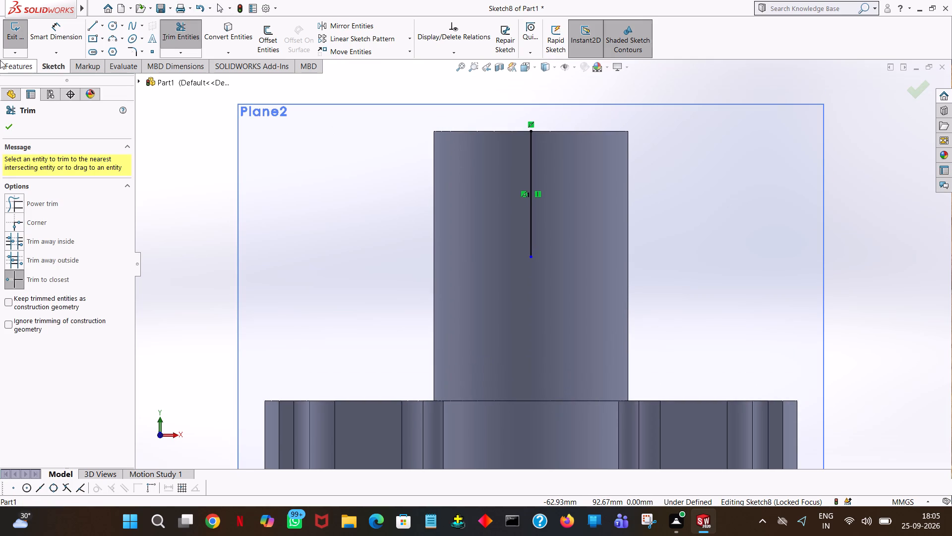
click(91, 26)
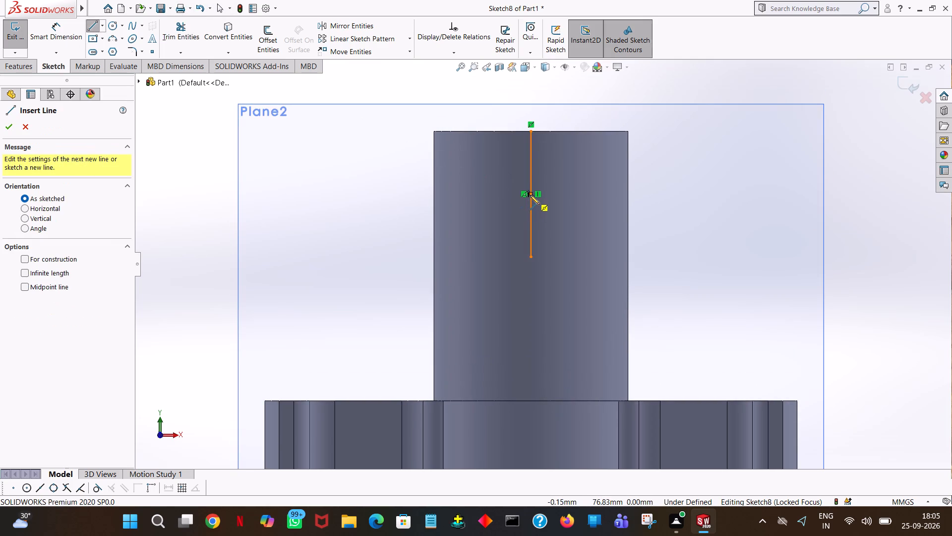
click(530, 195)
click(547, 194)
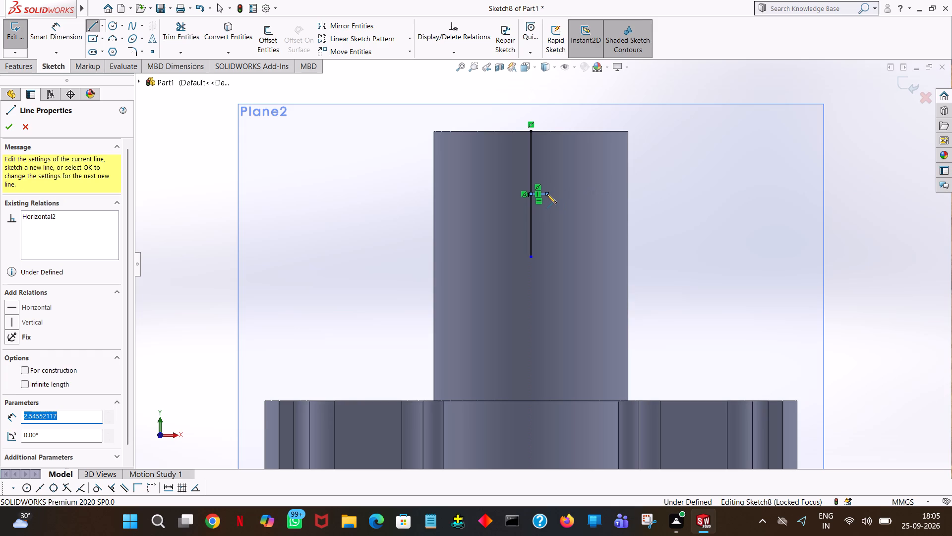
text(1.5)
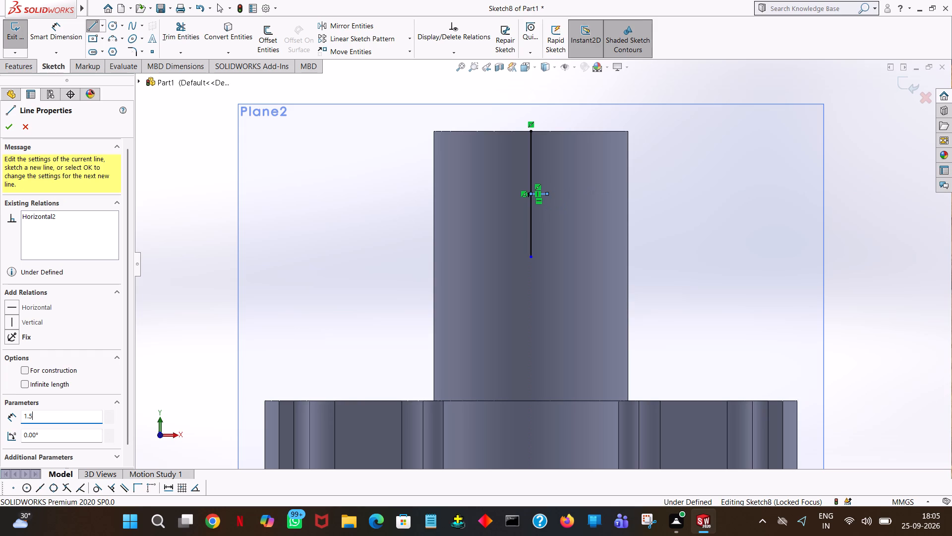
key(Return)
click(532, 257)
right_click(532, 257)
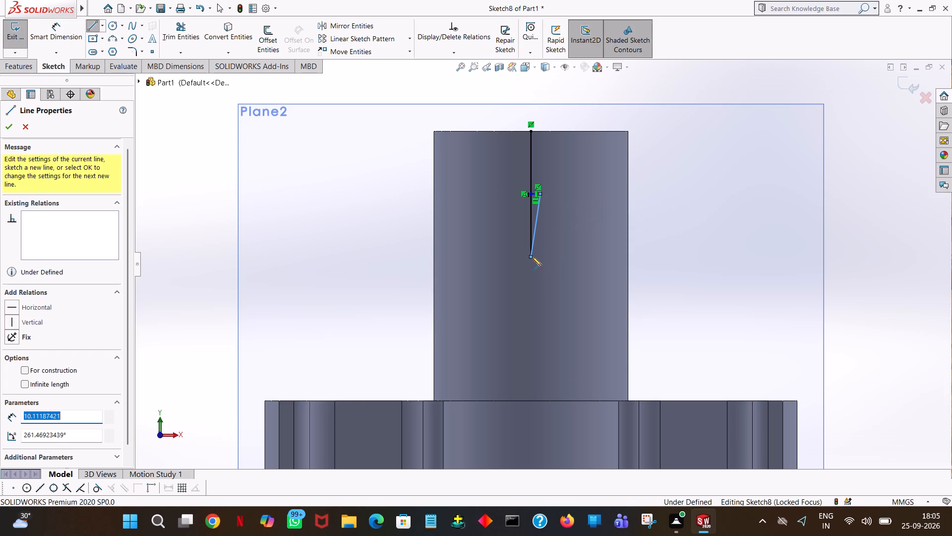
click(552, 263)
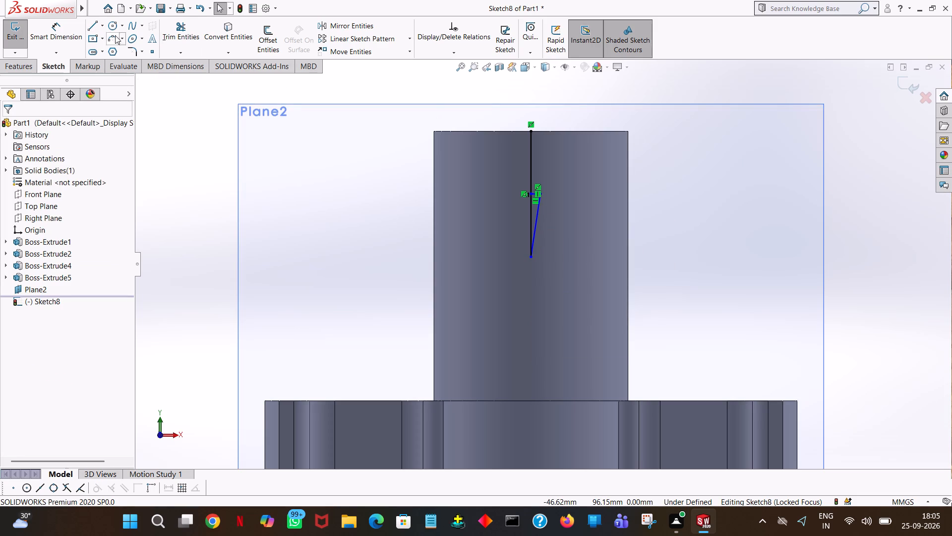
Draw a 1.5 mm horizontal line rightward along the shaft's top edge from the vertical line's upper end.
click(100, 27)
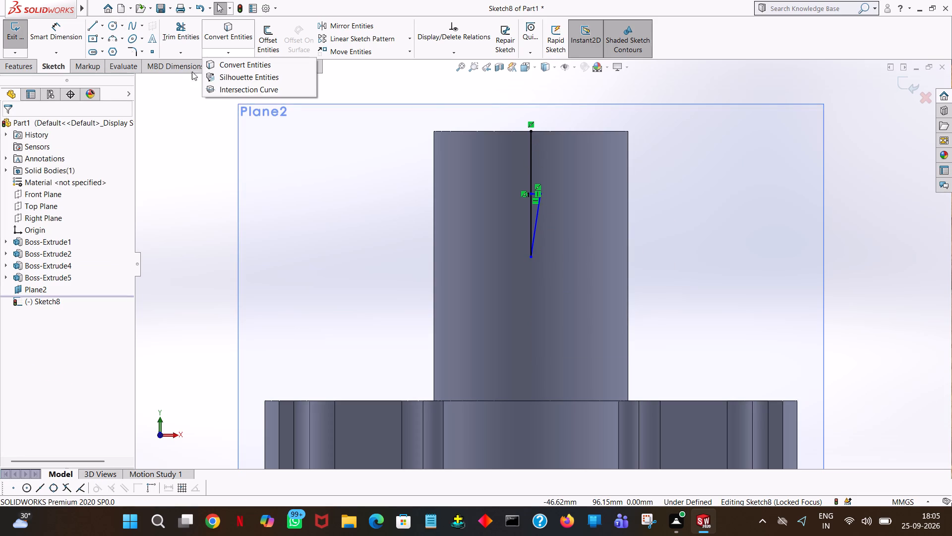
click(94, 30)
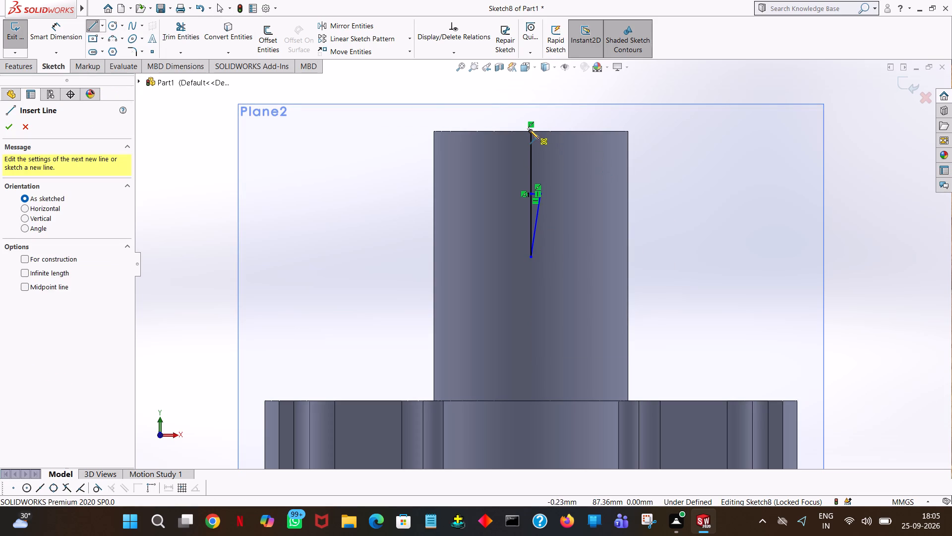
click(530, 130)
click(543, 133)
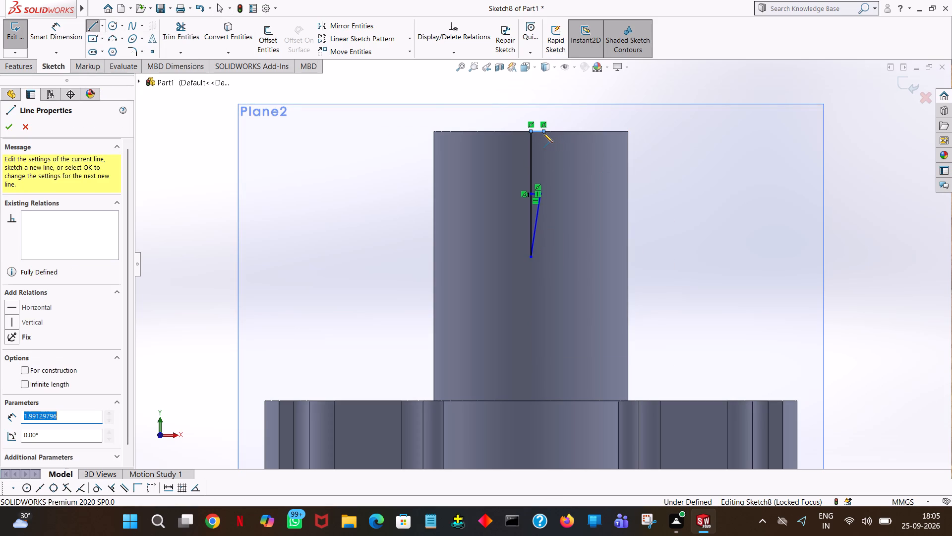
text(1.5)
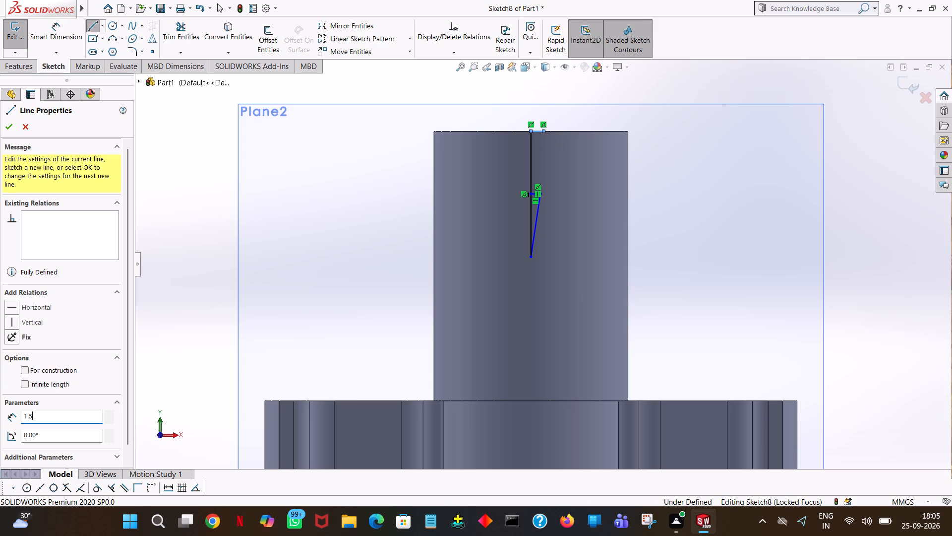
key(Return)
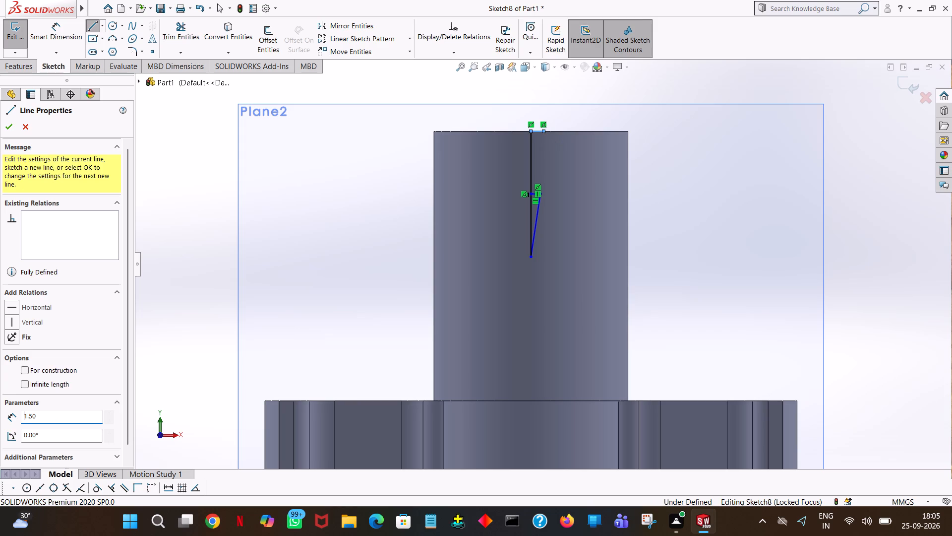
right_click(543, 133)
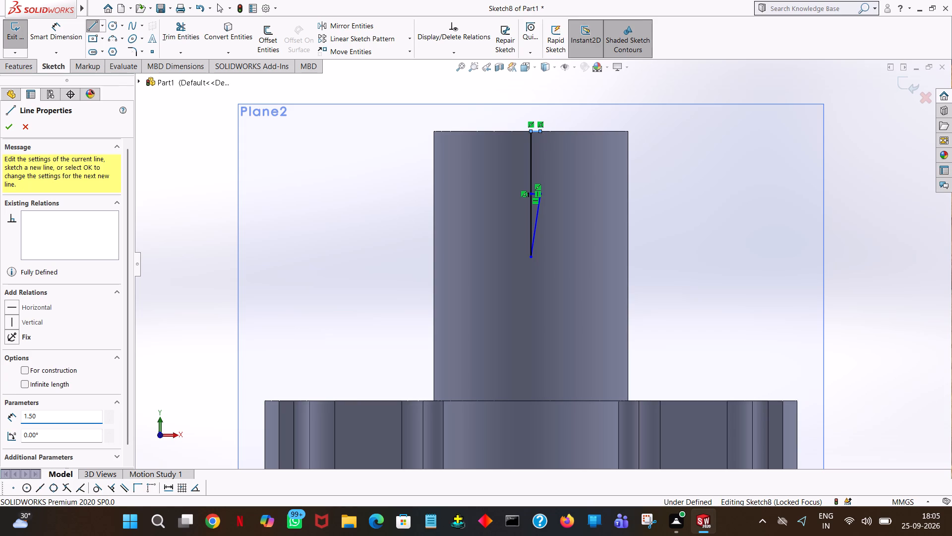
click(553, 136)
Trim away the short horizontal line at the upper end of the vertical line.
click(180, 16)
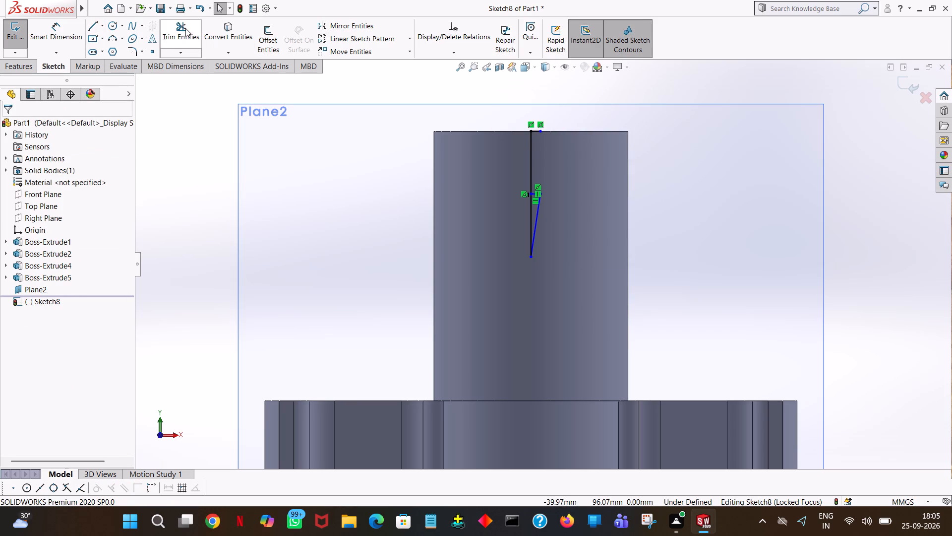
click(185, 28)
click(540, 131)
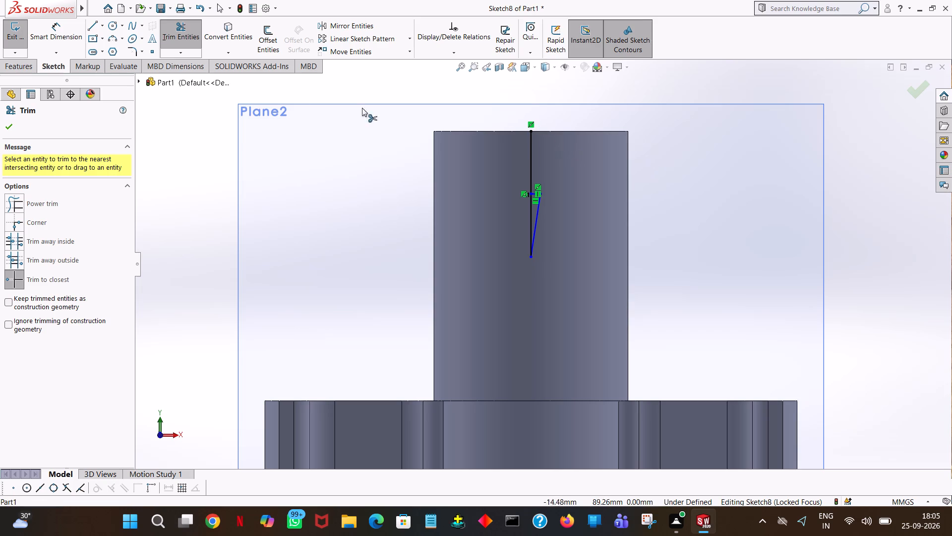
Draw a line from the outer end of the short horizontal line to the vertical line's upper end.
click(92, 24)
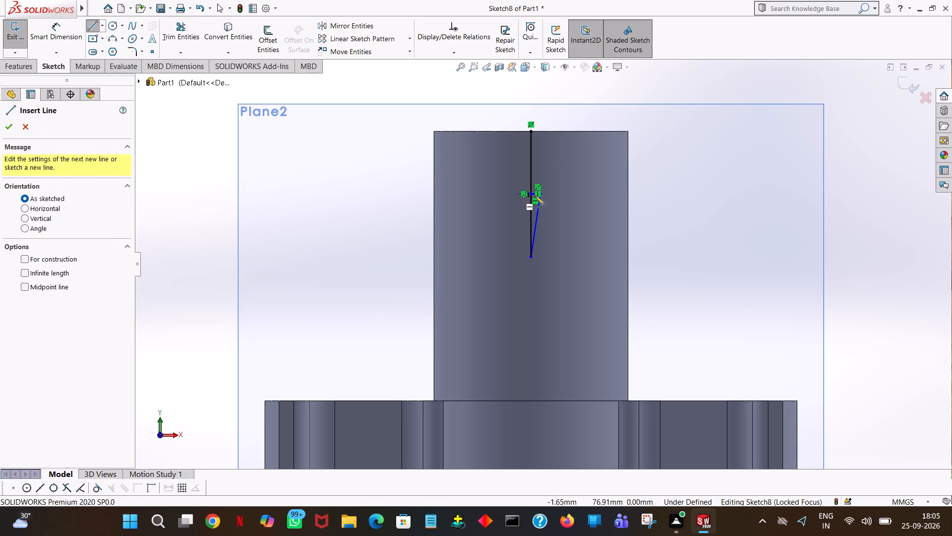
click(540, 194)
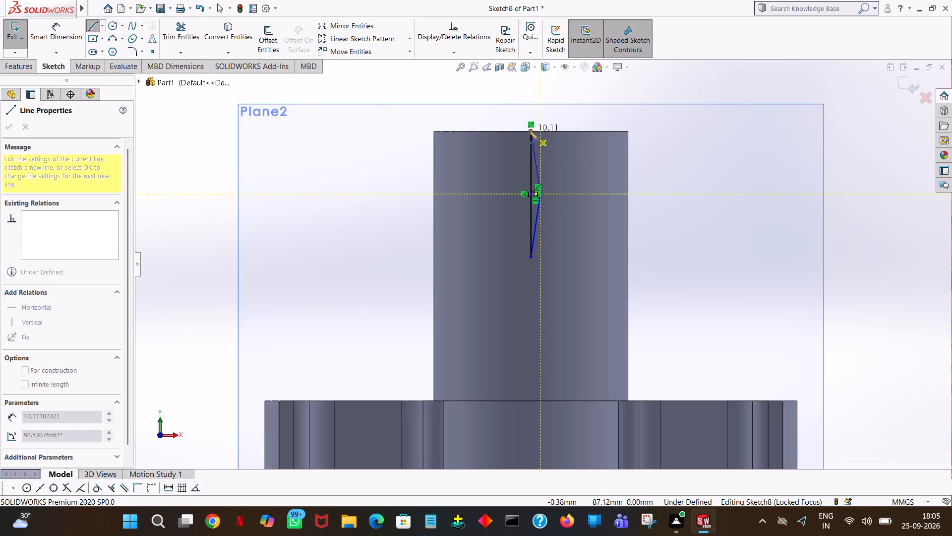
click(530, 131)
right_click(530, 131)
click(549, 136)
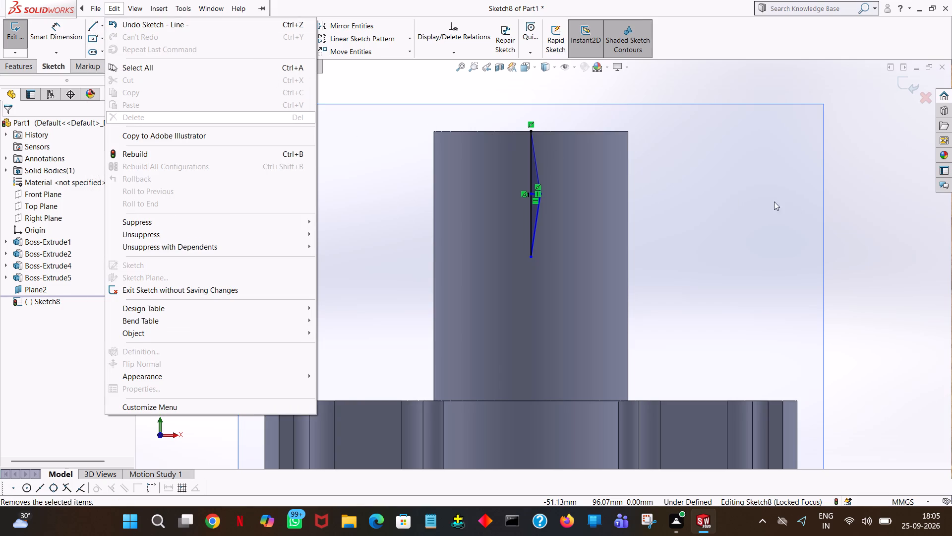
click(858, 210)
Draw a 1.5 mm horizontal line leftward from the vertical line's midpoint, and connect its outer end to the vertical line's upper end.
ctrl+scroll(796, 219, down, 2)
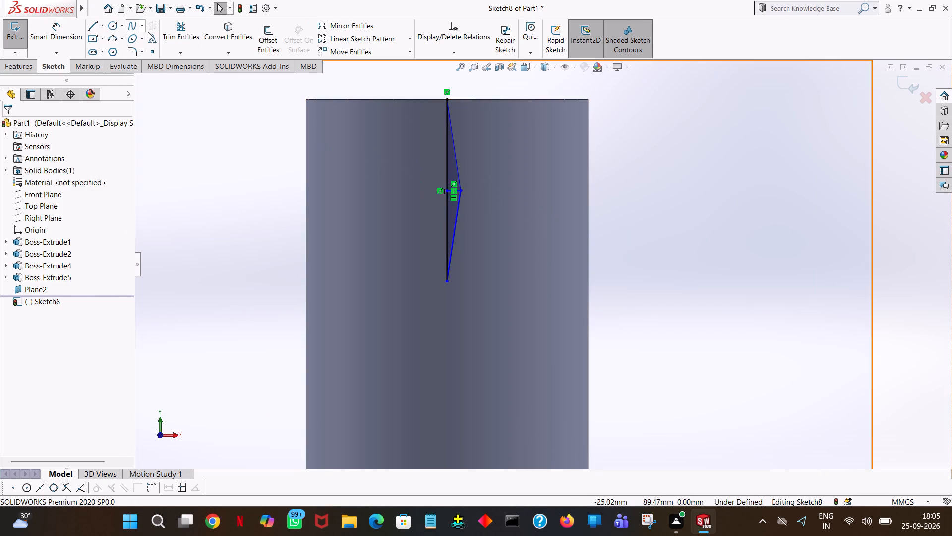
click(95, 28)
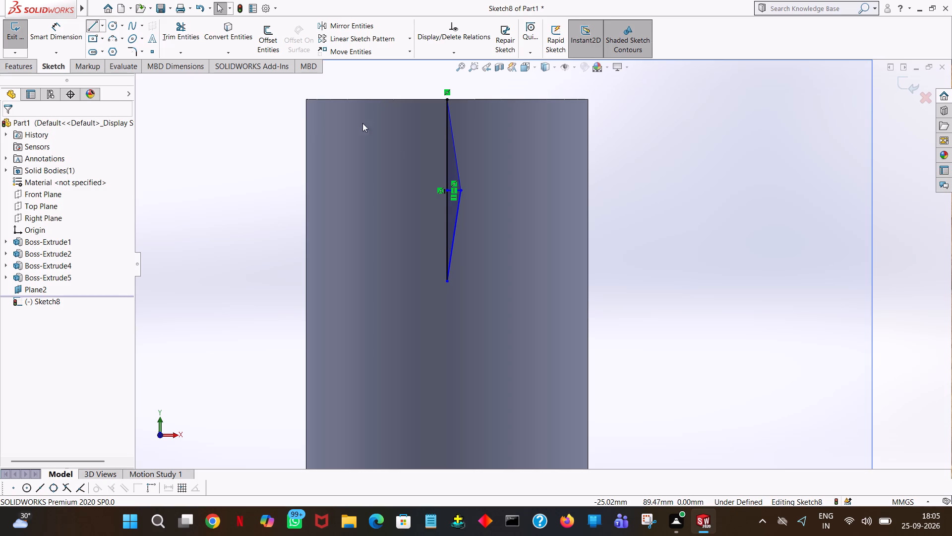
click(446, 190)
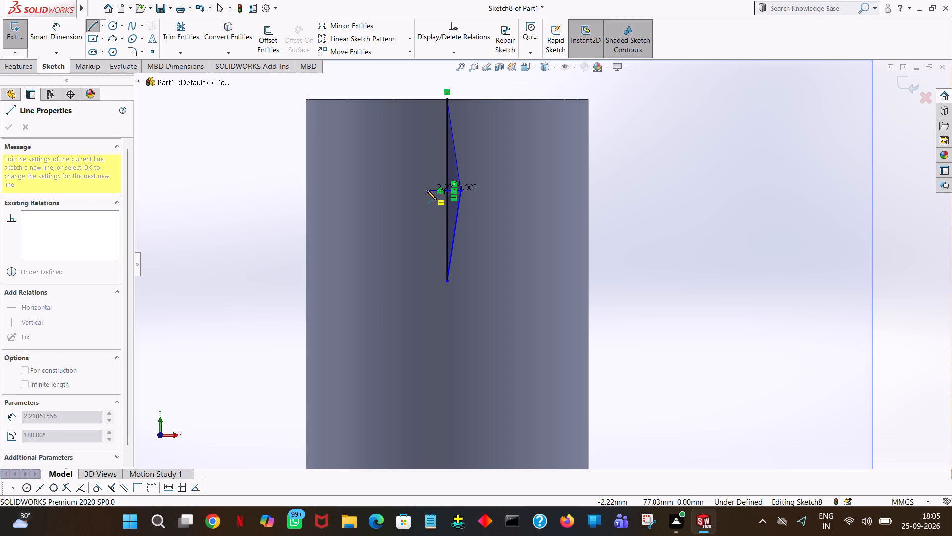
click(427, 190)
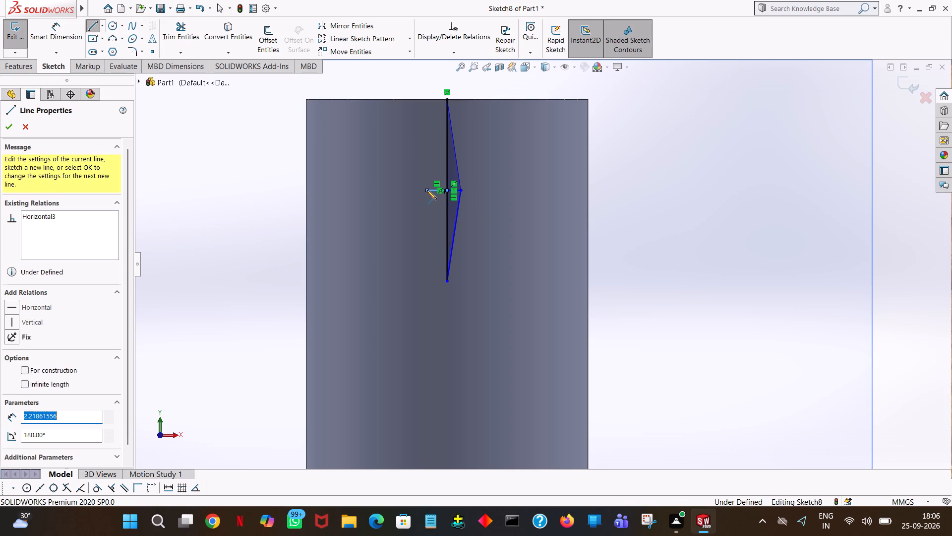
text(1.5)
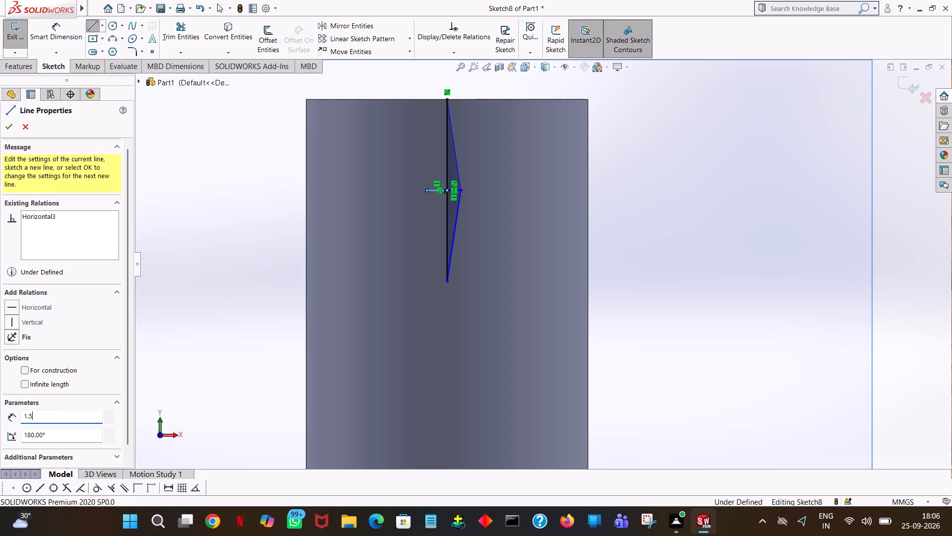
key(Return)
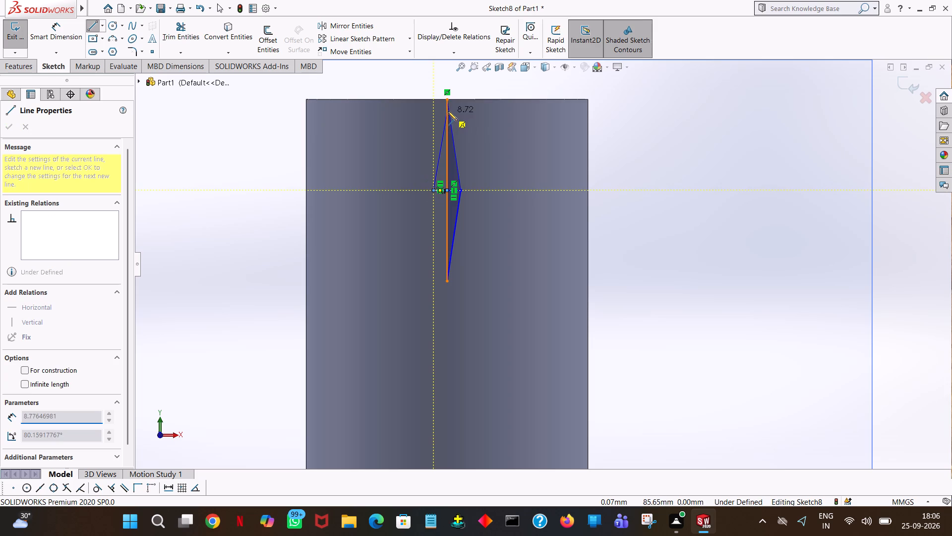
click(446, 99)
right_click(446, 99)
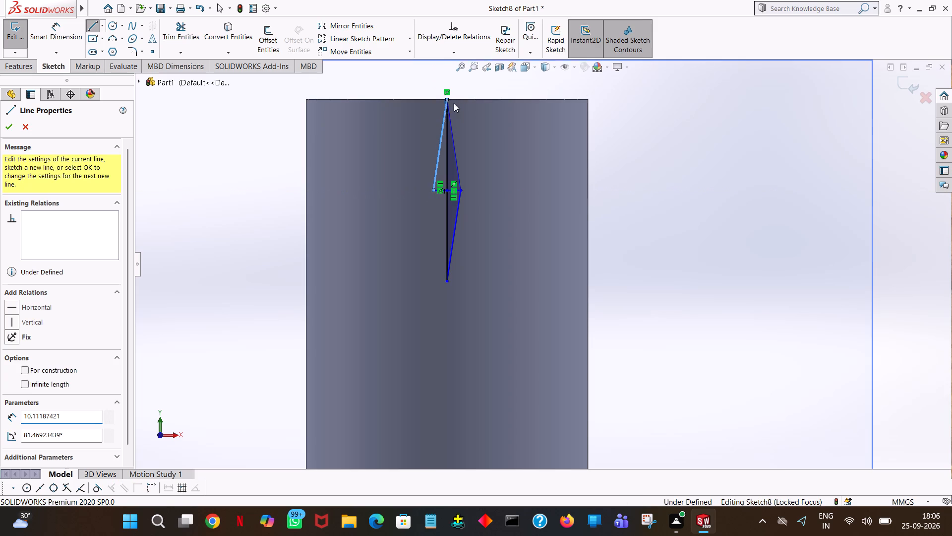
click(458, 106)
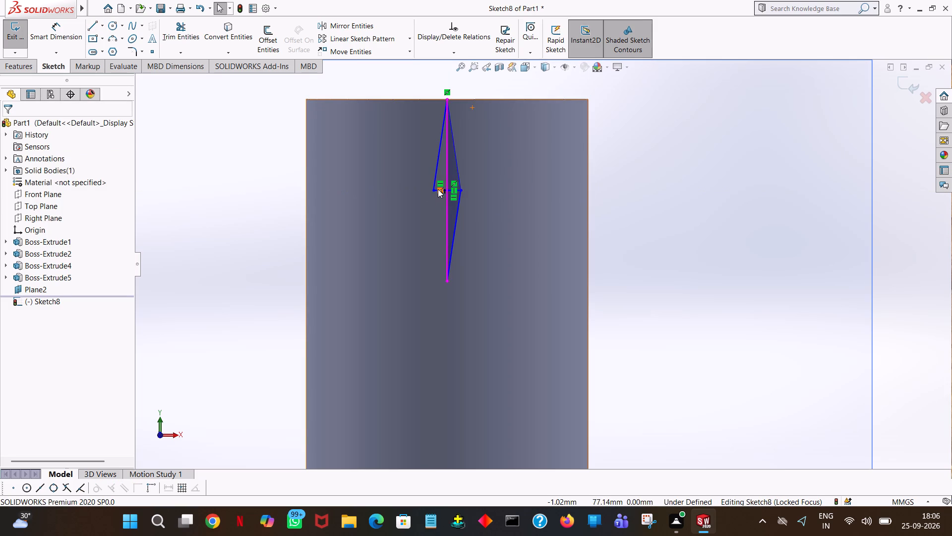
Close the diamond with a line from its left corner to the vertical line's lower end.
ctrl+scroll(440, 192, down, 4)
ctrl+scroll(489, 218, down, 1)
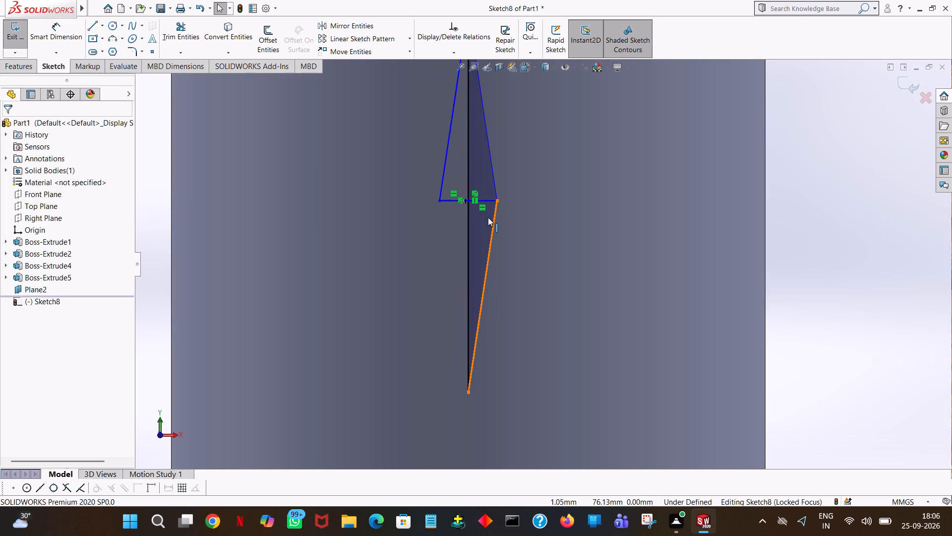
ctrl+click(88, 26)
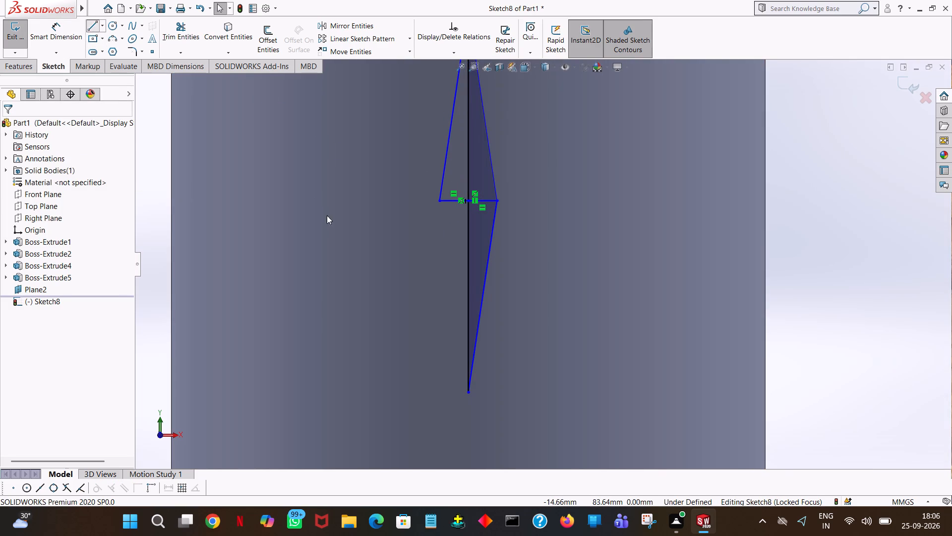
click(439, 200)
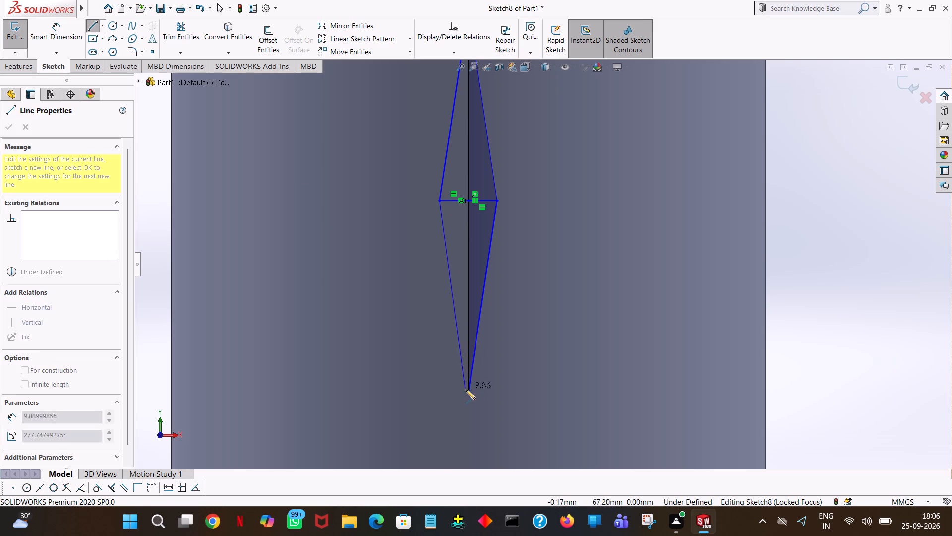
click(468, 394)
right_click(468, 394)
click(488, 400)
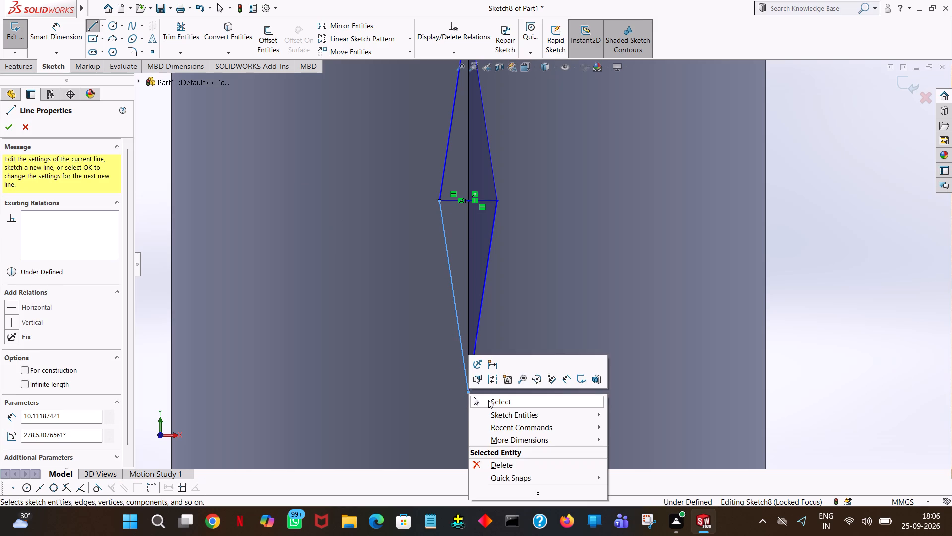
click(842, 261)
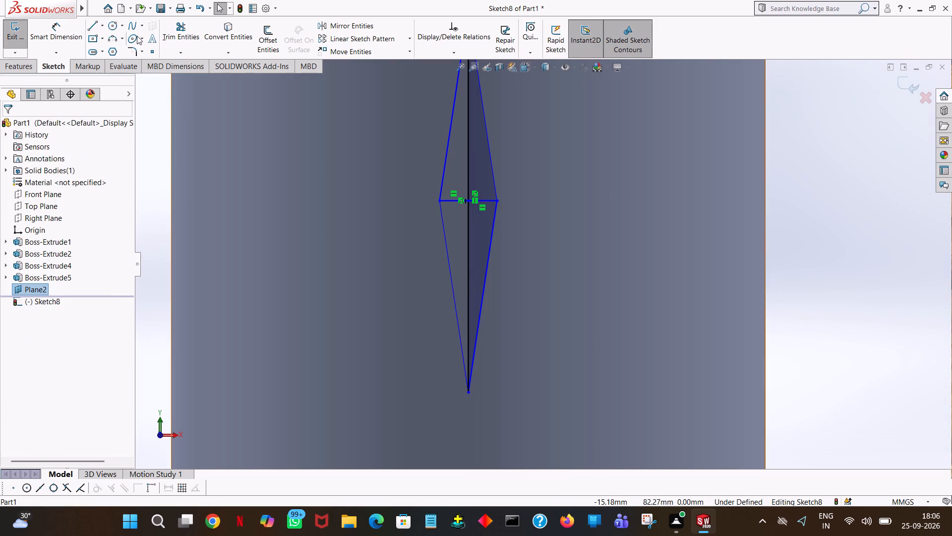
Trim away both short horizontal lines and the vertical centre line inside the diamond, leaving only its outline.
click(174, 38)
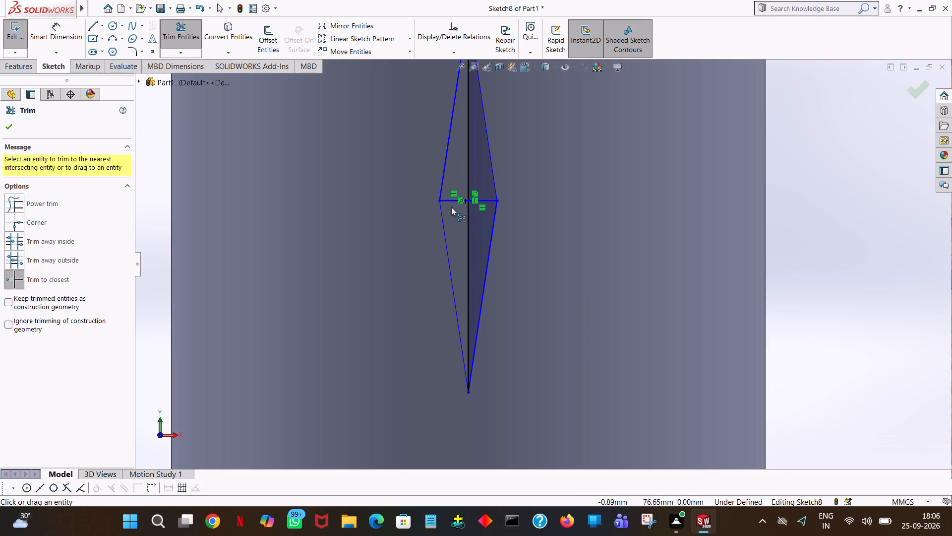
click(451, 203)
click(485, 201)
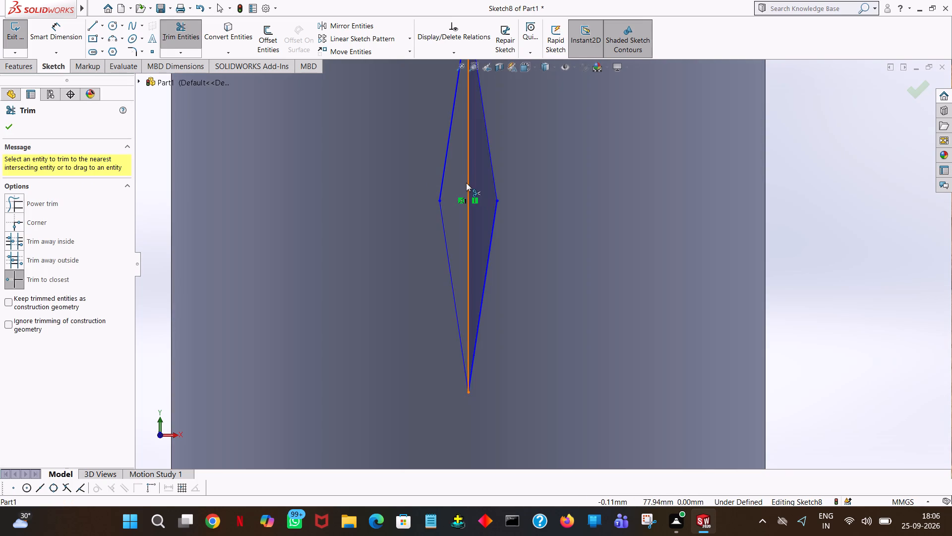
click(466, 183)
ctrl+scroll(545, 193, down, 3)
ctrl+scroll(545, 193, up, 7)
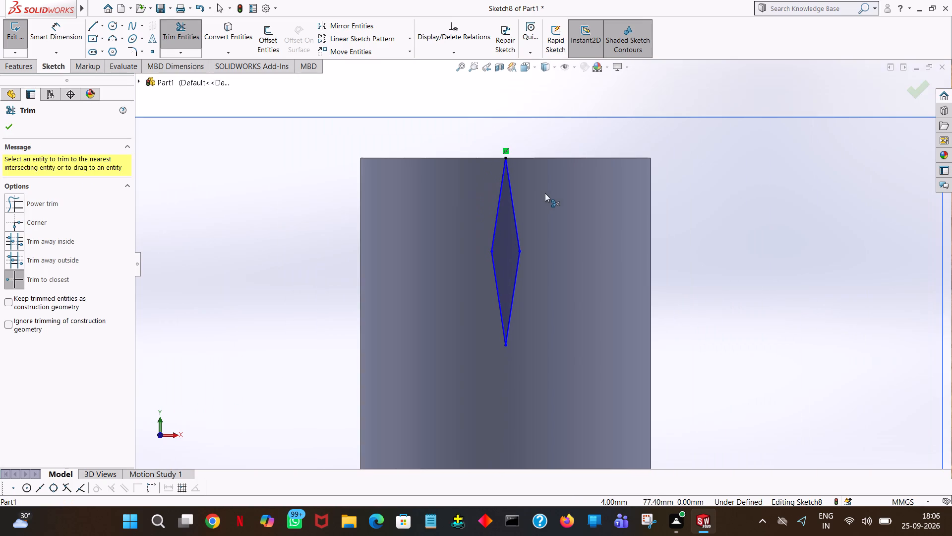
click(3, 127)
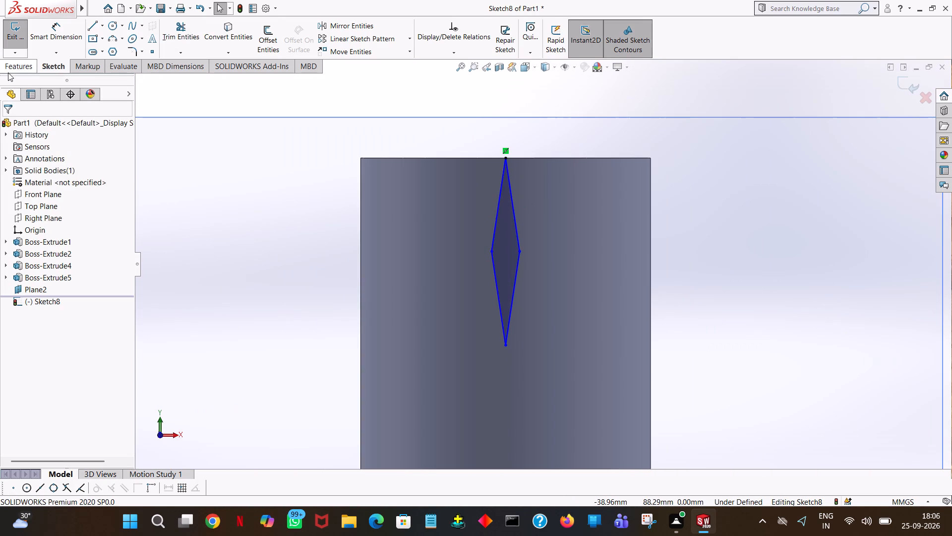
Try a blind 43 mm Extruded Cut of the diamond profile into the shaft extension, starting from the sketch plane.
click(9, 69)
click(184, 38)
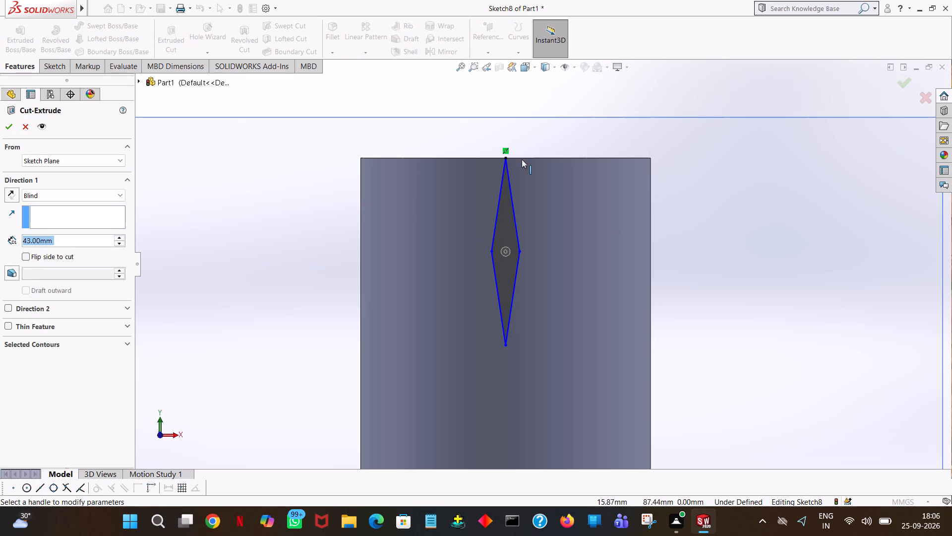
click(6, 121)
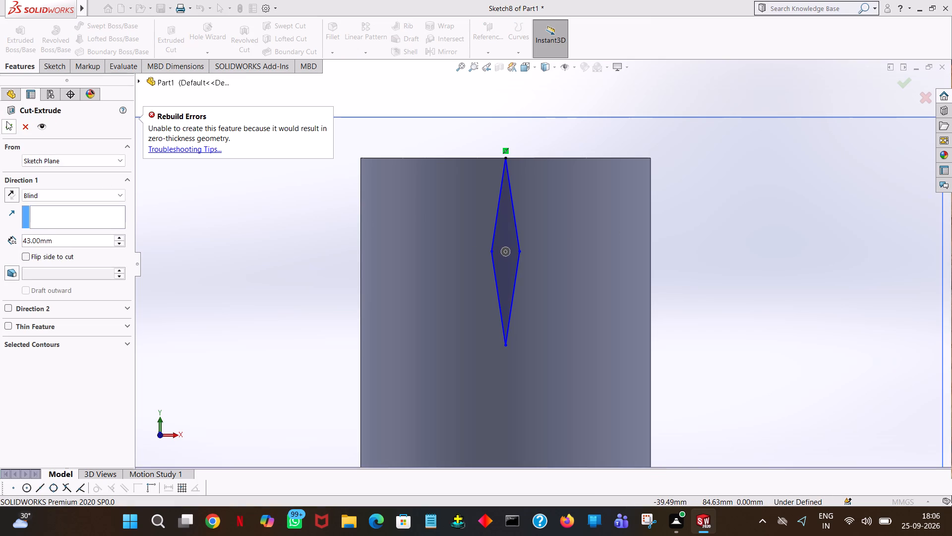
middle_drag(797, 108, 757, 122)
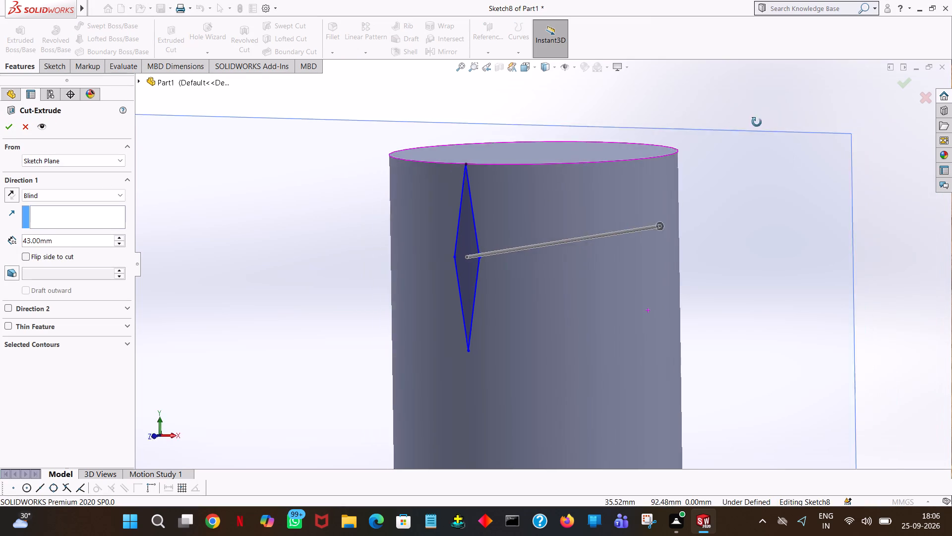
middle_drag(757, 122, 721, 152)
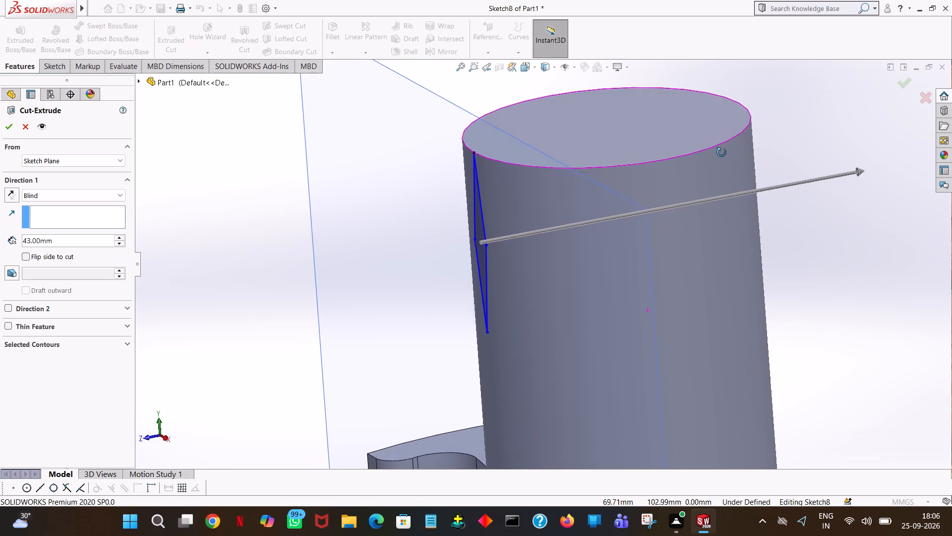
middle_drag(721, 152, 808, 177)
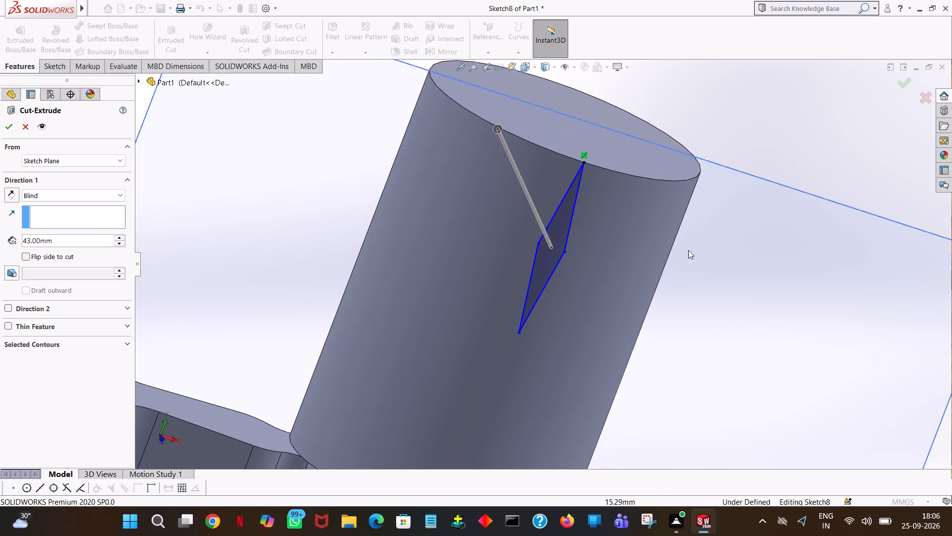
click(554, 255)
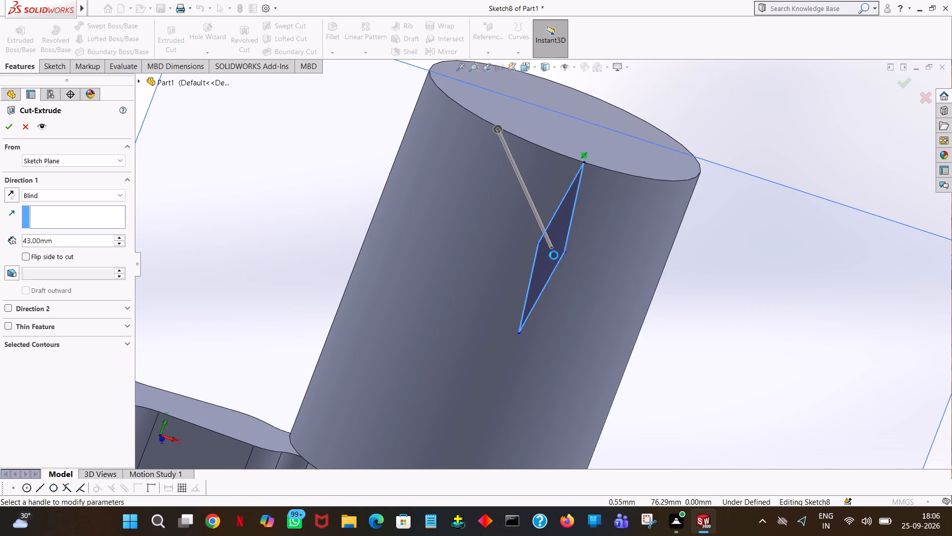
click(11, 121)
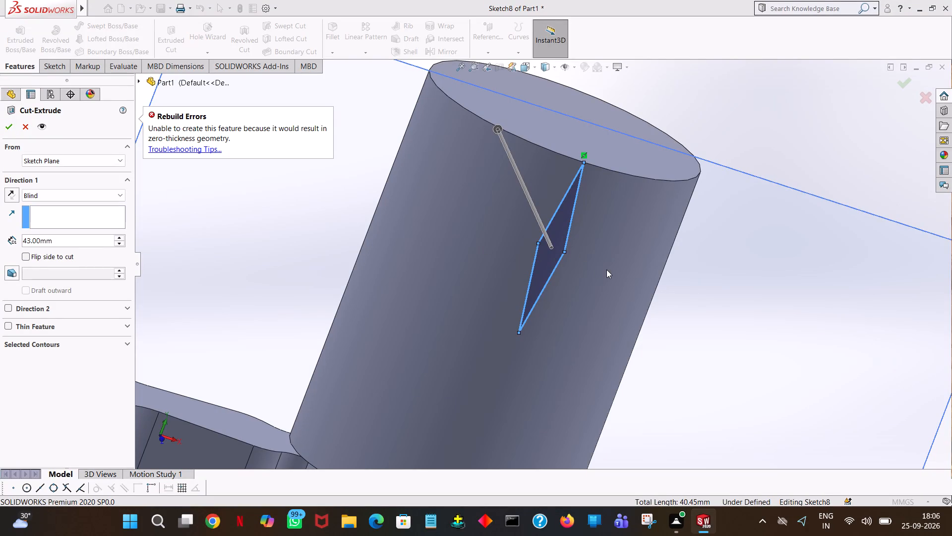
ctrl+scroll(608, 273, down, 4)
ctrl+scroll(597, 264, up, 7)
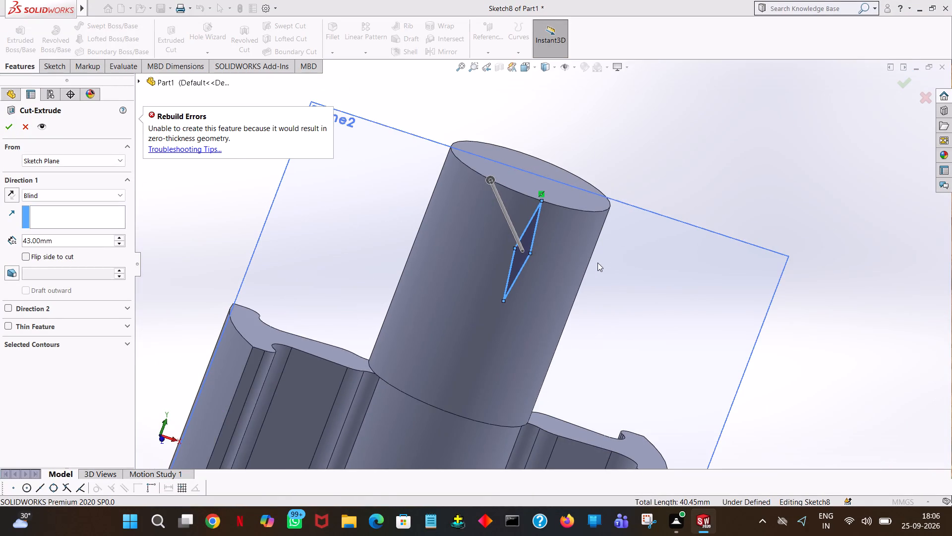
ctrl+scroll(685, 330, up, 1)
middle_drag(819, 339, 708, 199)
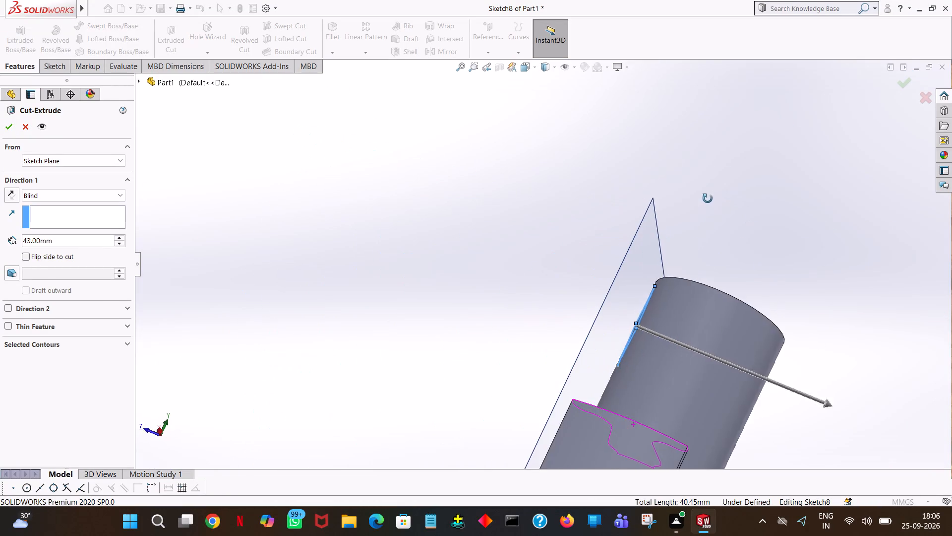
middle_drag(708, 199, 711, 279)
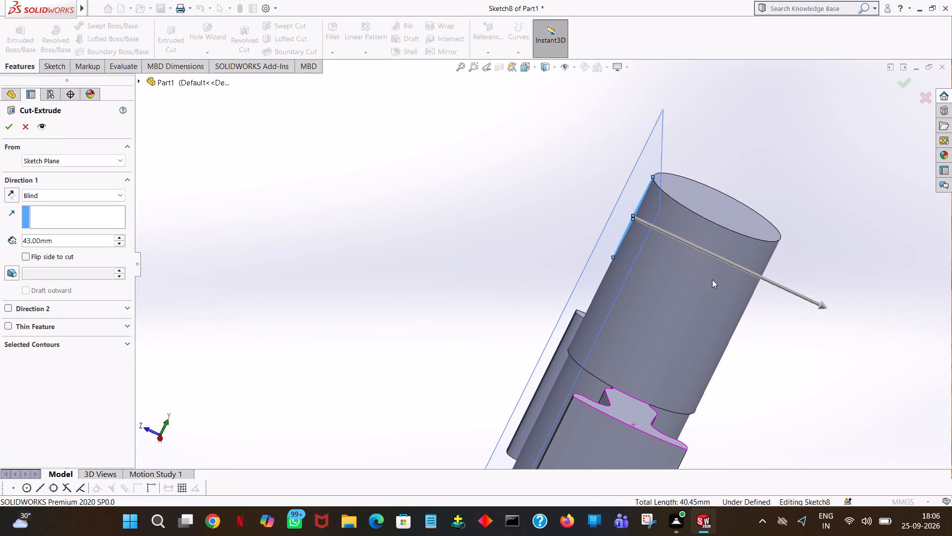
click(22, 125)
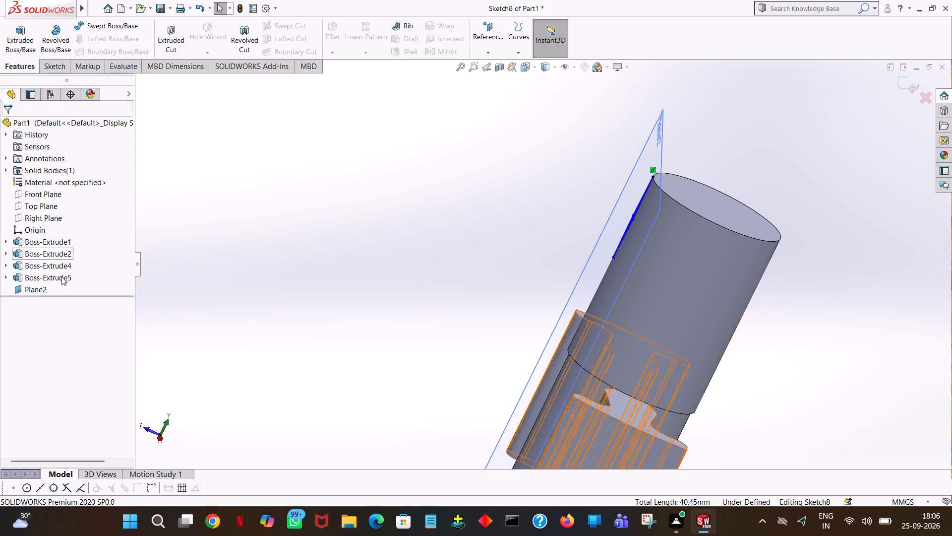
Undo the diamond's trims and lines one after another until the sketch on the offset plane is empty.
click(47, 288)
double_click(17, 286)
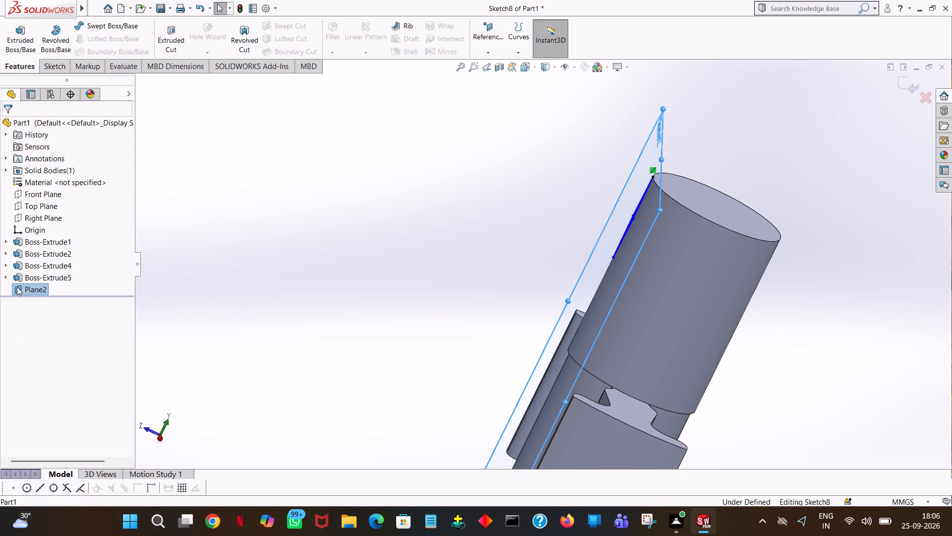
double_click(17, 287)
double_click(196, 6)
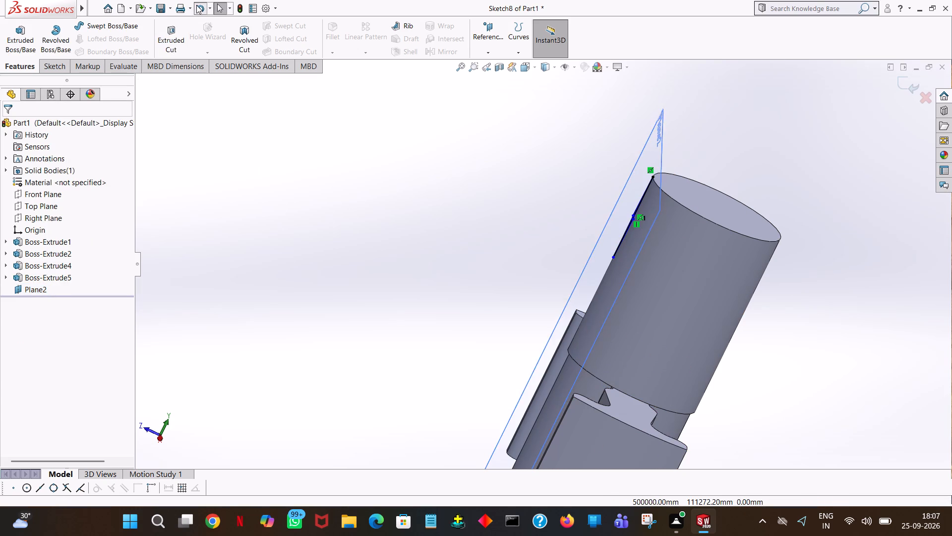
click(196, 5)
click(196, 5)
click(196, 5)
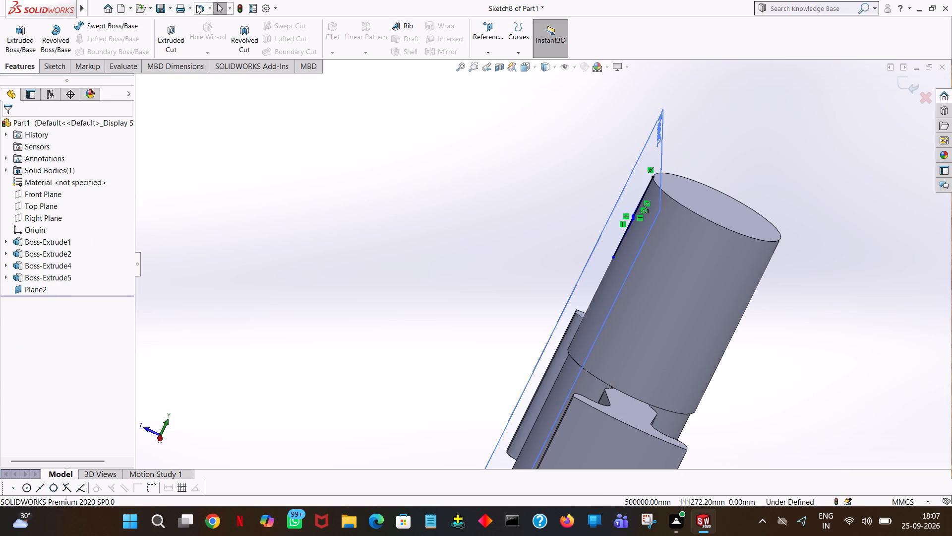
click(196, 5)
click(196, 5)
triple_click(196, 5)
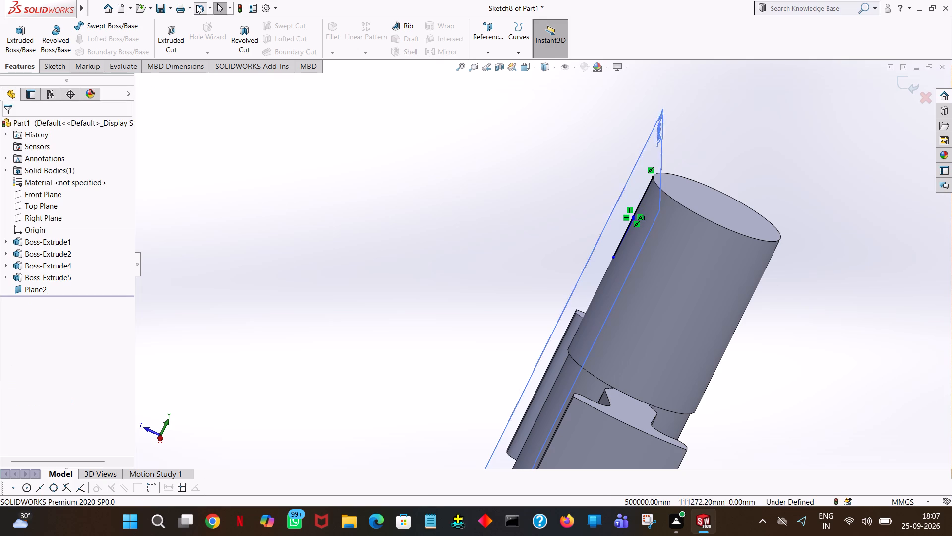
triple_click(196, 5)
triple_click(196, 5)
triple_click(196, 5)
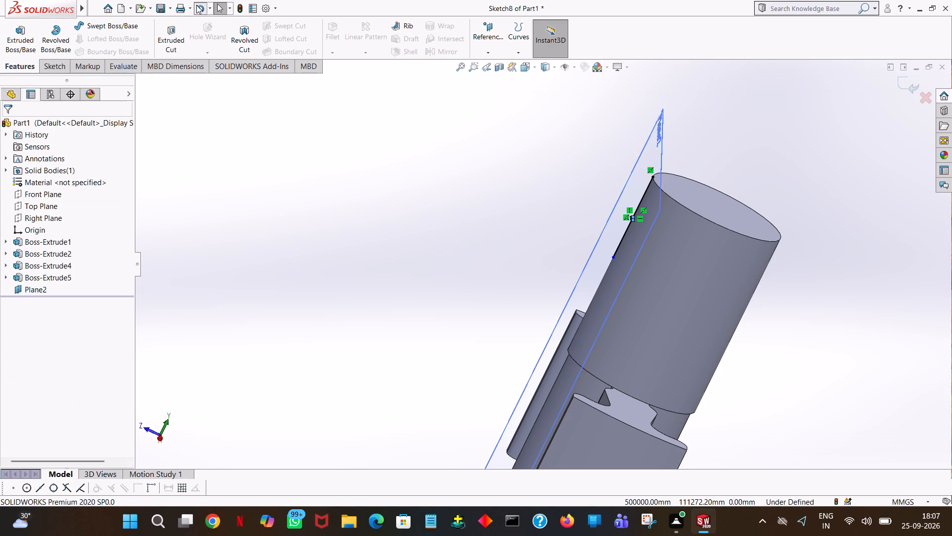
triple_click(196, 5)
triple_click(196, 5)
triple_click(196, 5)
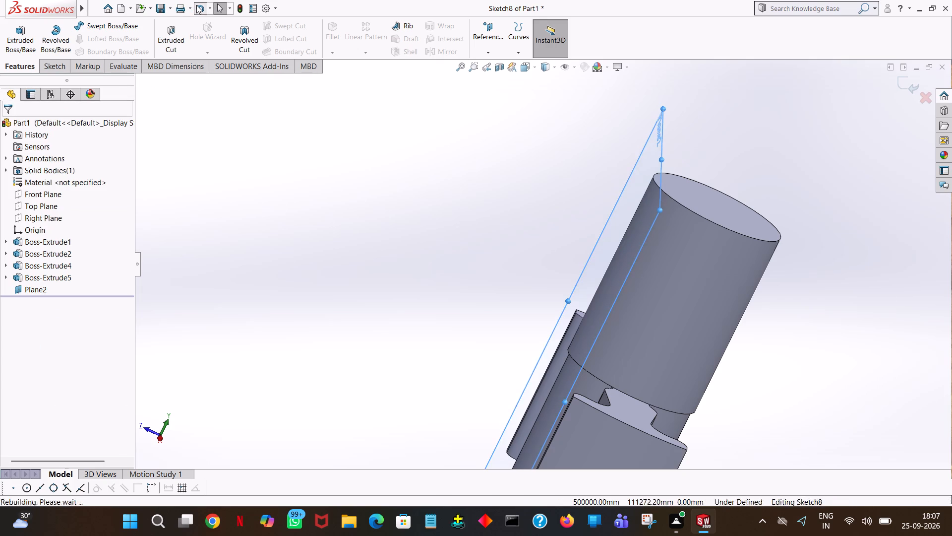
double_click(196, 5)
Leave the emptied sketch on the offset plane and return to editing the part.
click(30, 292)
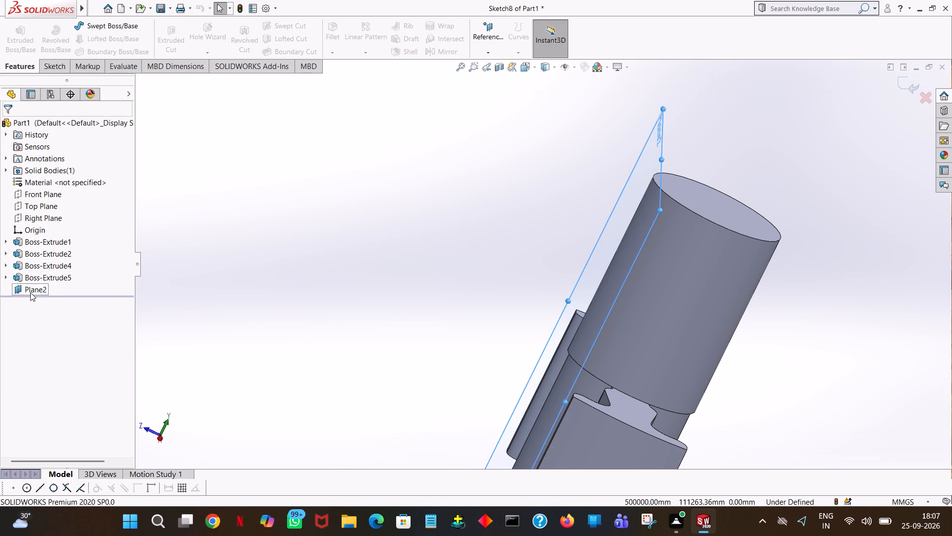
click(209, 313)
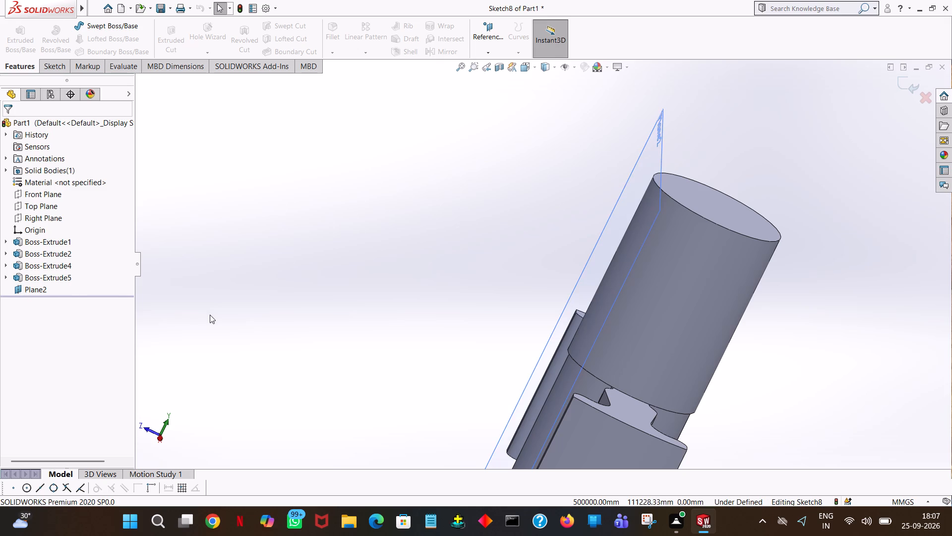
click(646, 150)
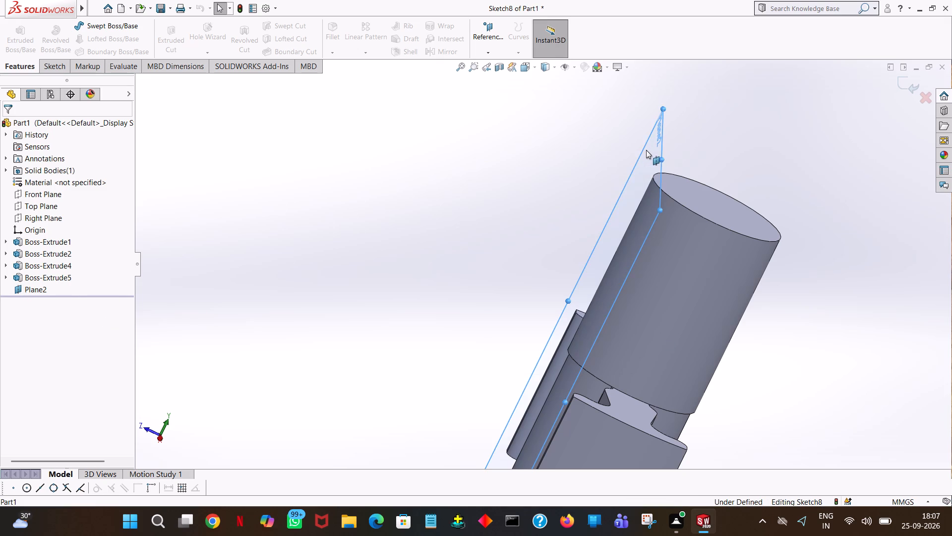
right_click(646, 150)
click(630, 137)
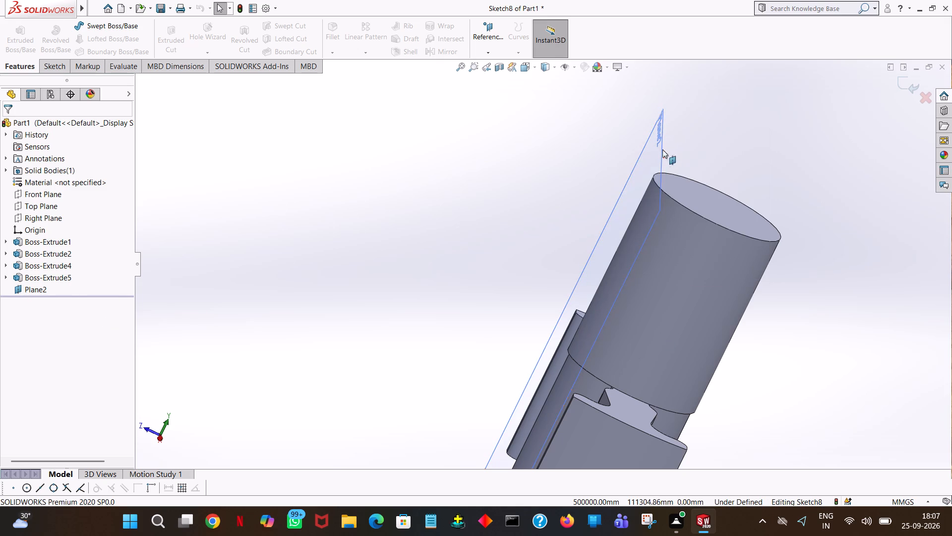
double_click(655, 157)
right_click(655, 157)
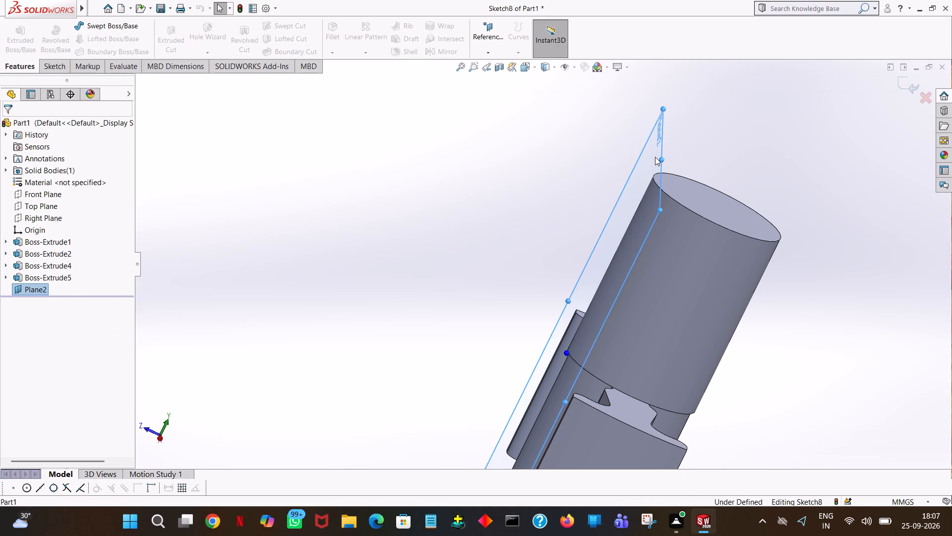
triple_click(634, 157)
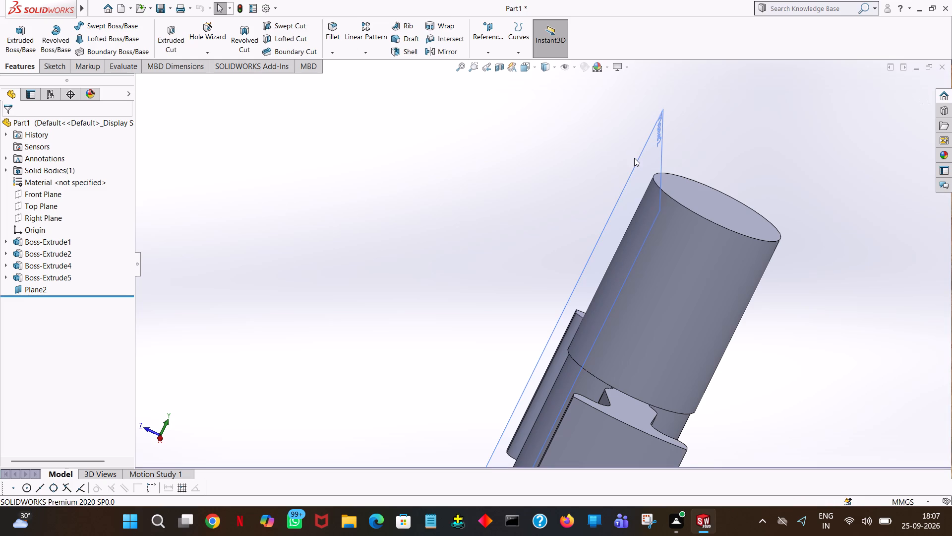
Edit the offset plane beside the shaft extension, setting its distance from the Front Plane to 16 mm.
double_click(646, 172)
click(646, 172)
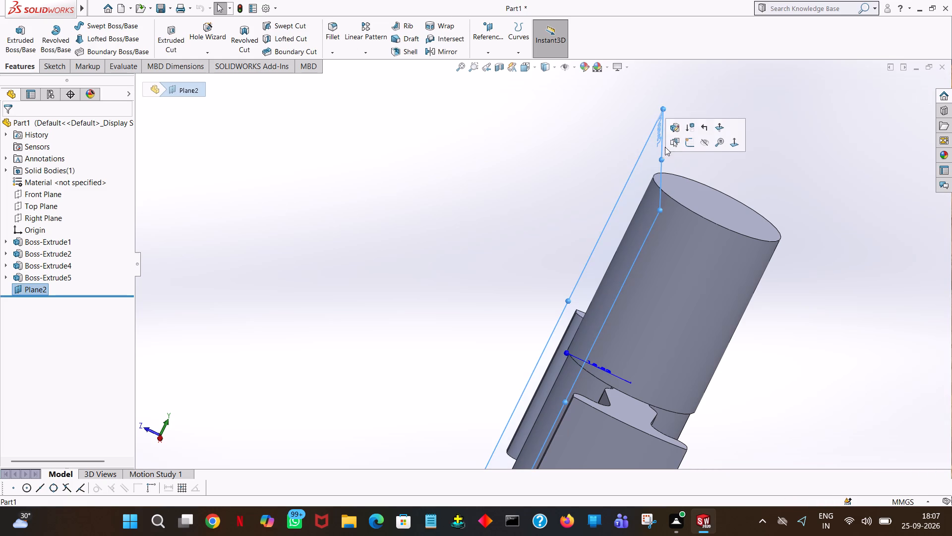
click(674, 130)
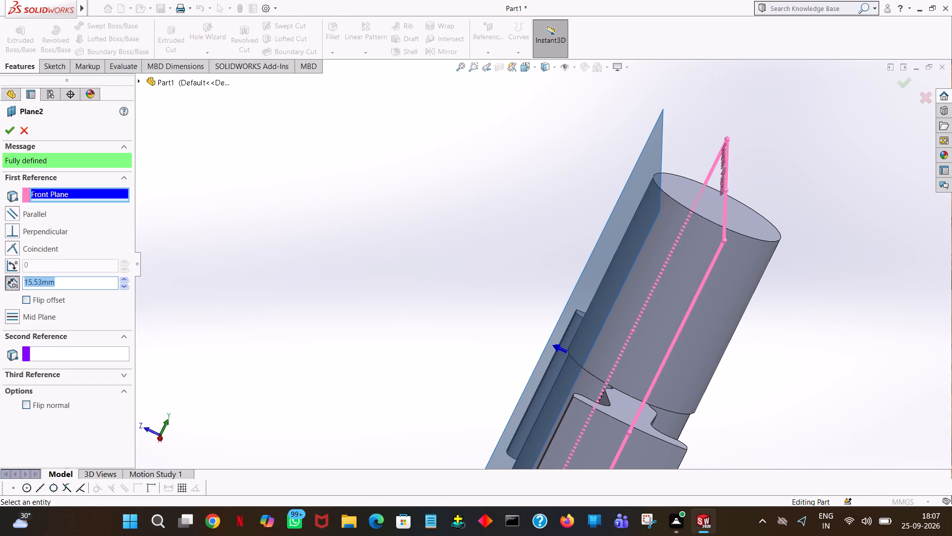
double_click(64, 277)
text(13)
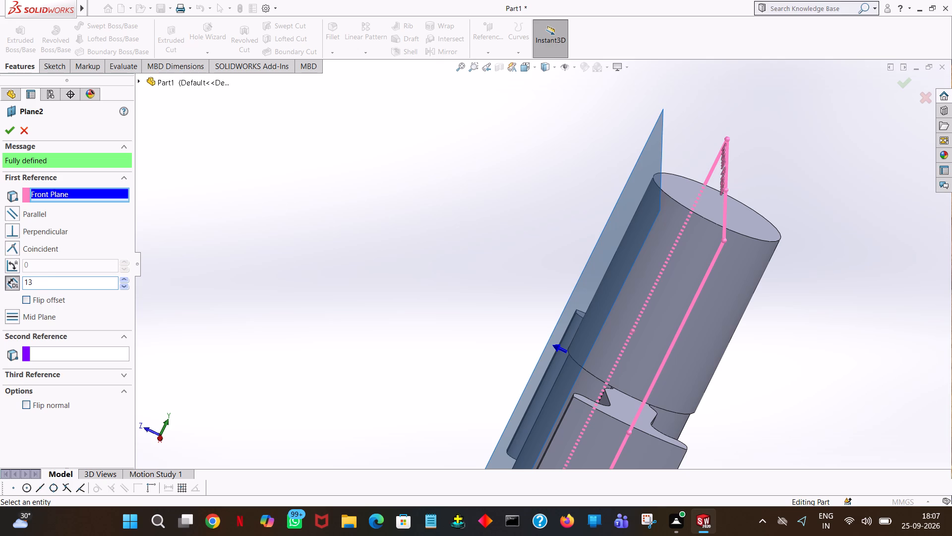
key(BackSpace)
key(6)
key(Return)
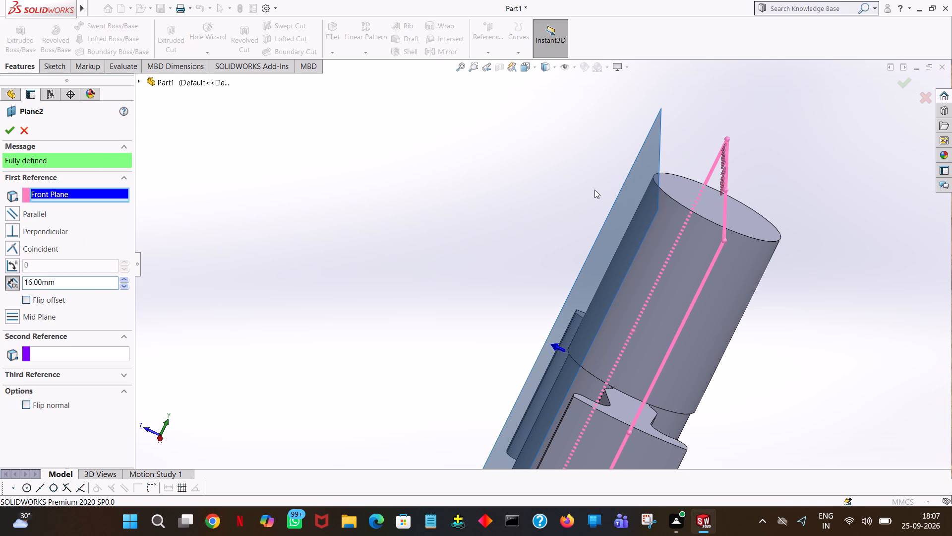
middle_drag(578, 190, 577, 162)
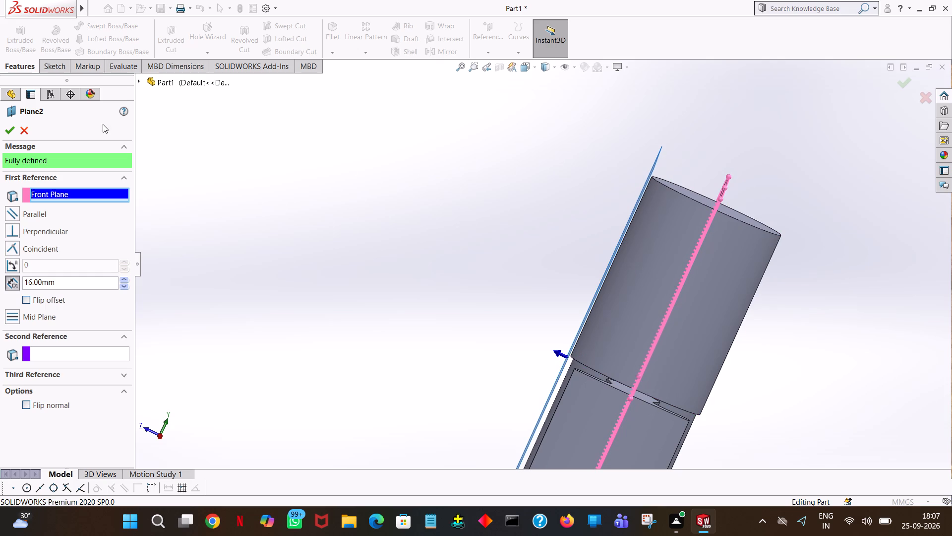
click(8, 129)
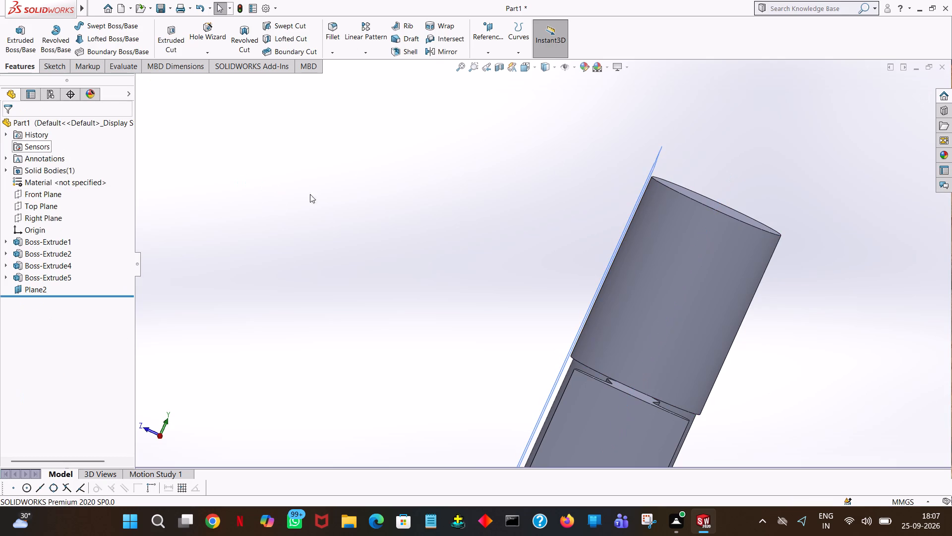
Start a new sketch on the offset plane, Plane2, beside the shaft extension.
middle_drag(492, 231, 483, 233)
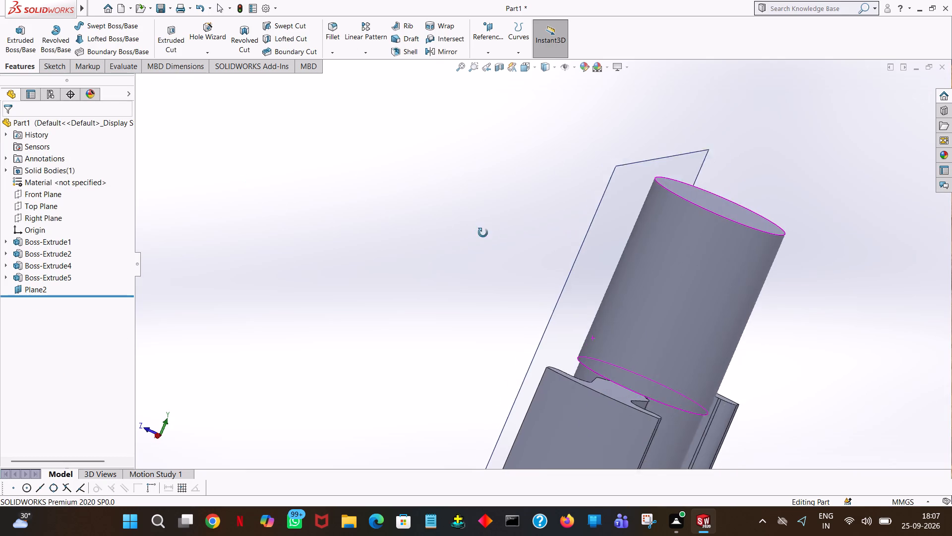
middle_drag(483, 233, 495, 222)
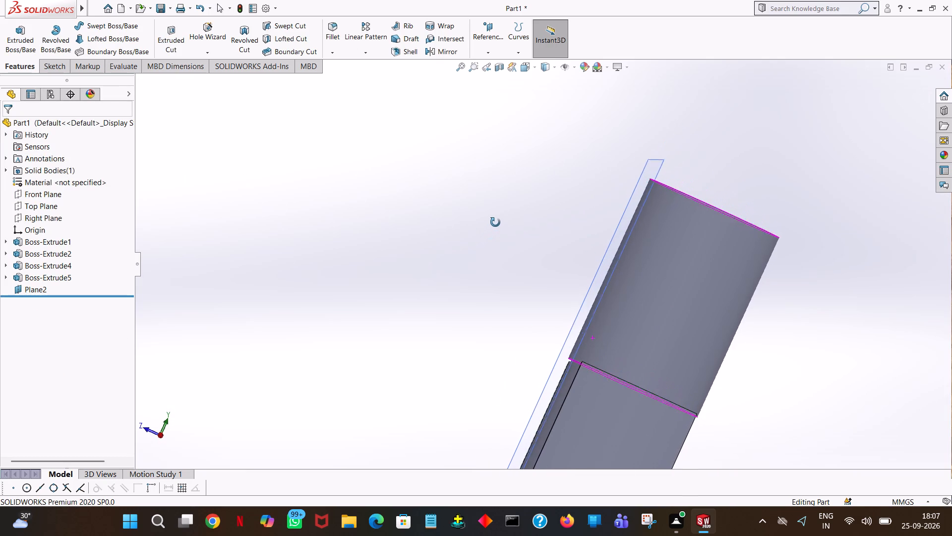
middle_drag(495, 222, 495, 217)
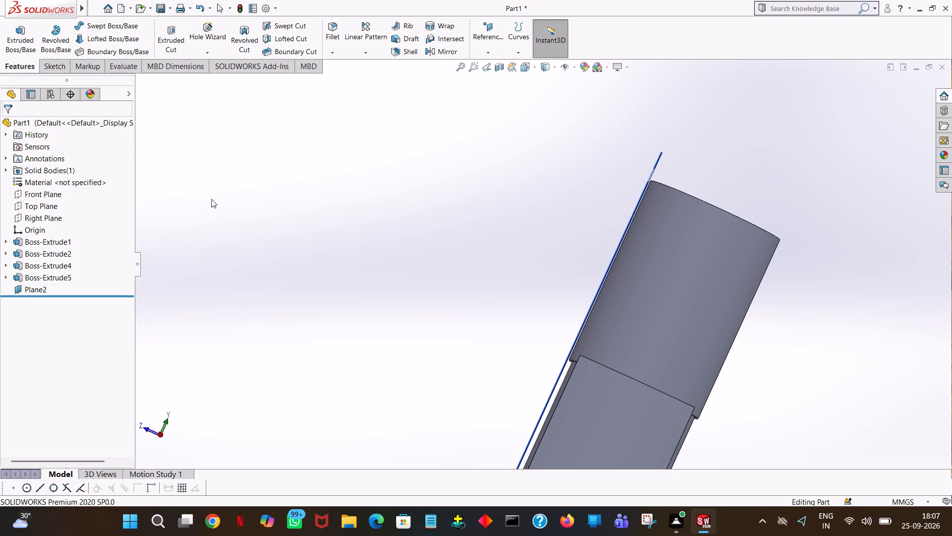
click(28, 295)
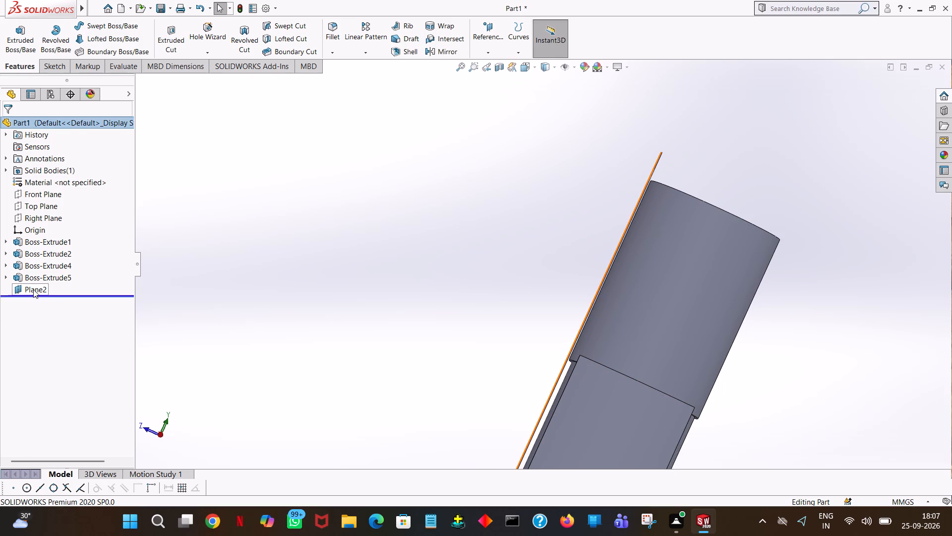
right_click(34, 291)
click(45, 278)
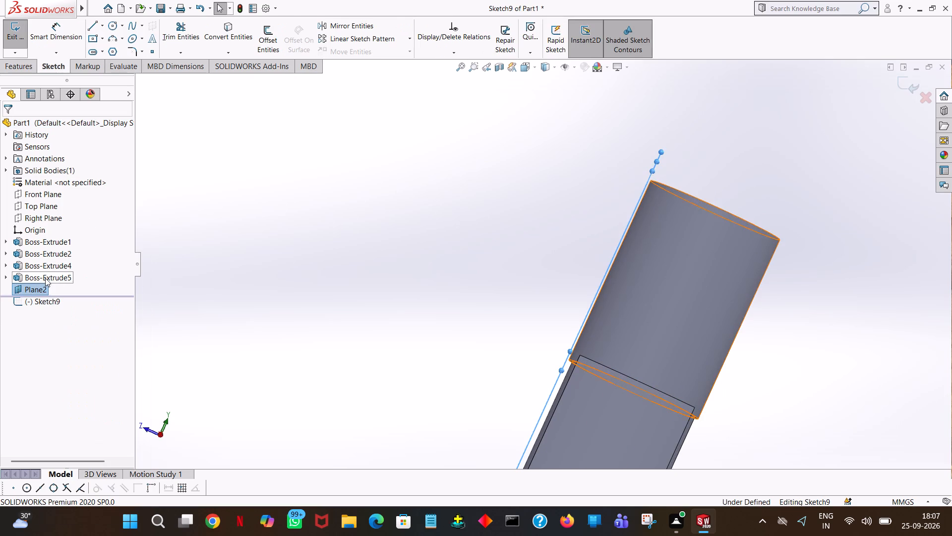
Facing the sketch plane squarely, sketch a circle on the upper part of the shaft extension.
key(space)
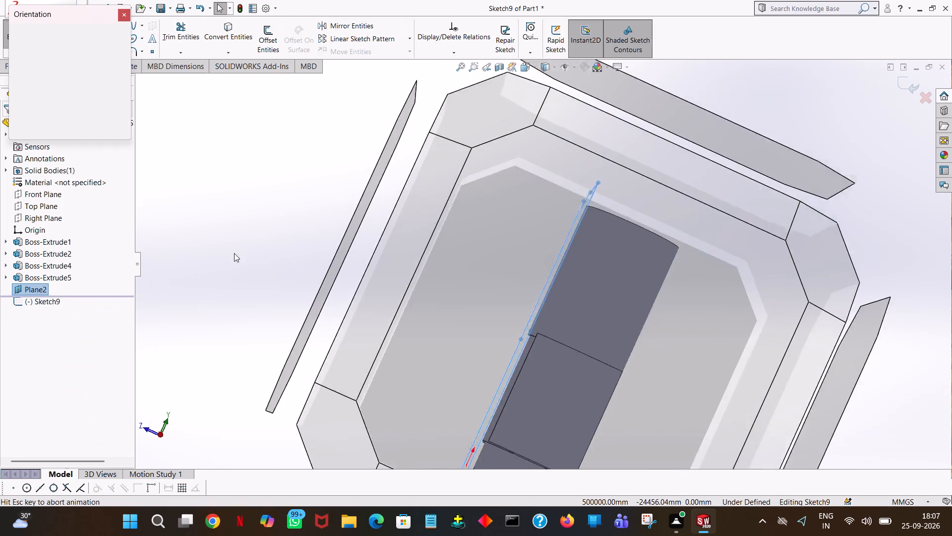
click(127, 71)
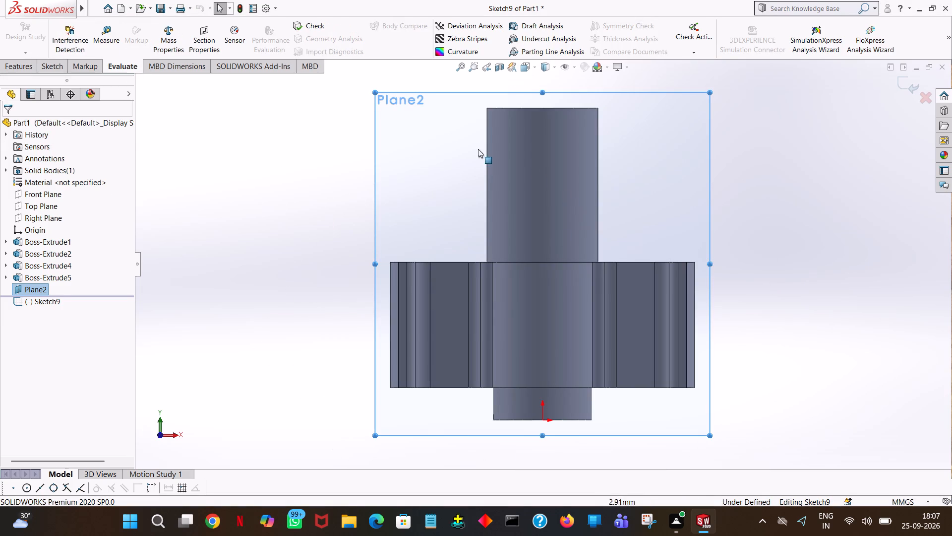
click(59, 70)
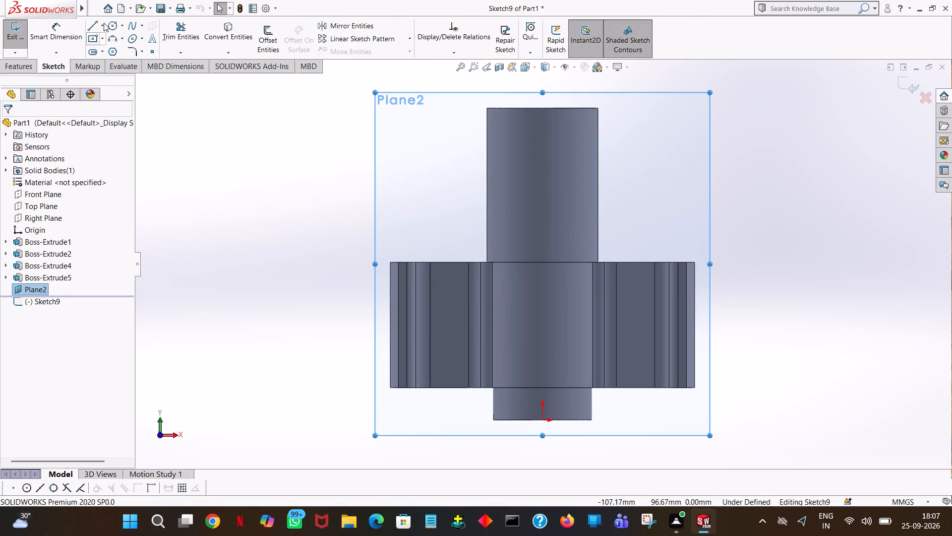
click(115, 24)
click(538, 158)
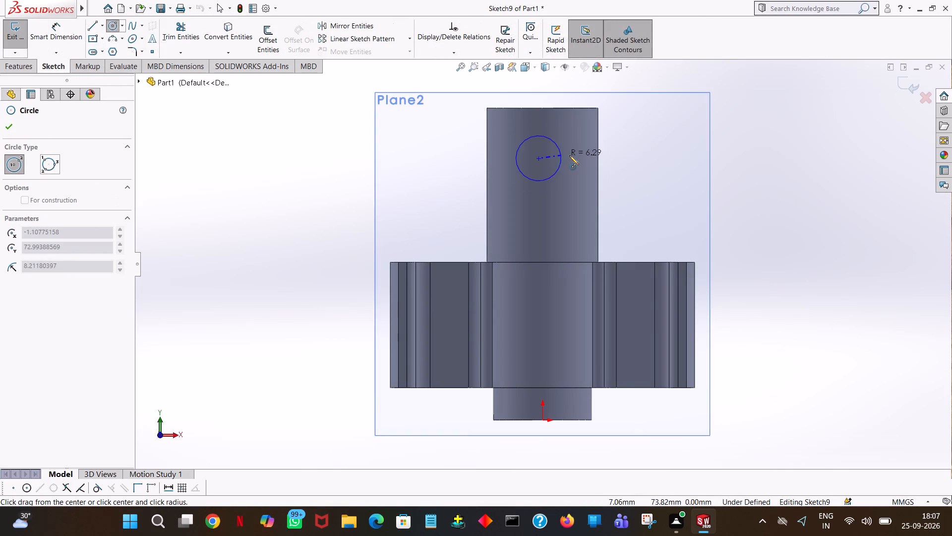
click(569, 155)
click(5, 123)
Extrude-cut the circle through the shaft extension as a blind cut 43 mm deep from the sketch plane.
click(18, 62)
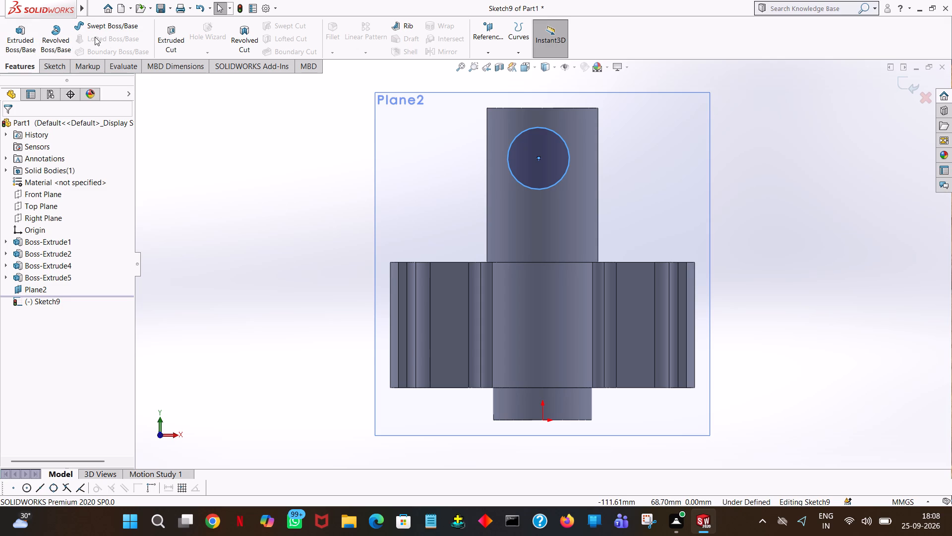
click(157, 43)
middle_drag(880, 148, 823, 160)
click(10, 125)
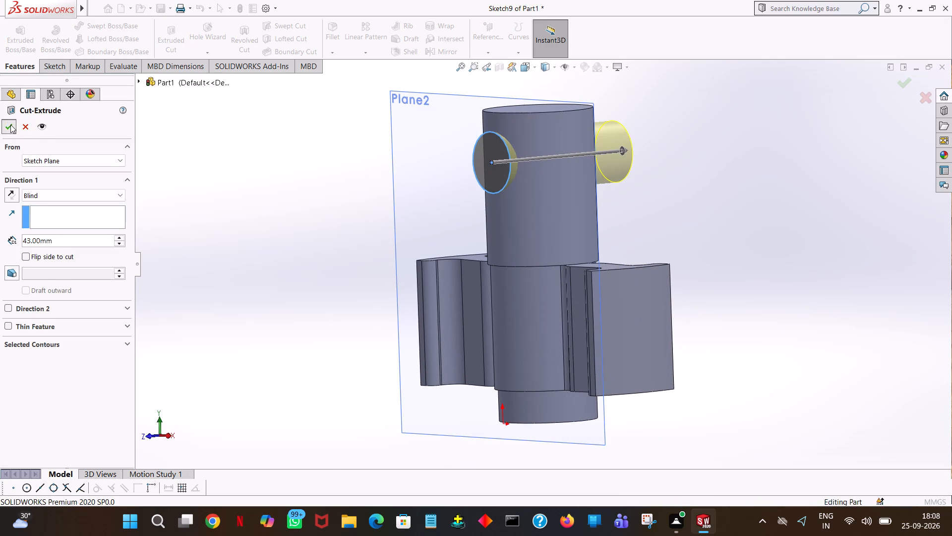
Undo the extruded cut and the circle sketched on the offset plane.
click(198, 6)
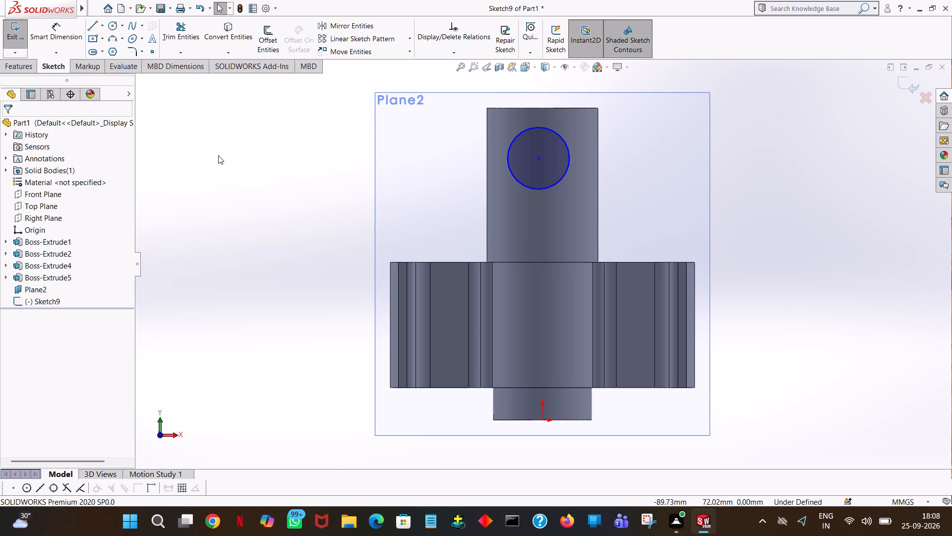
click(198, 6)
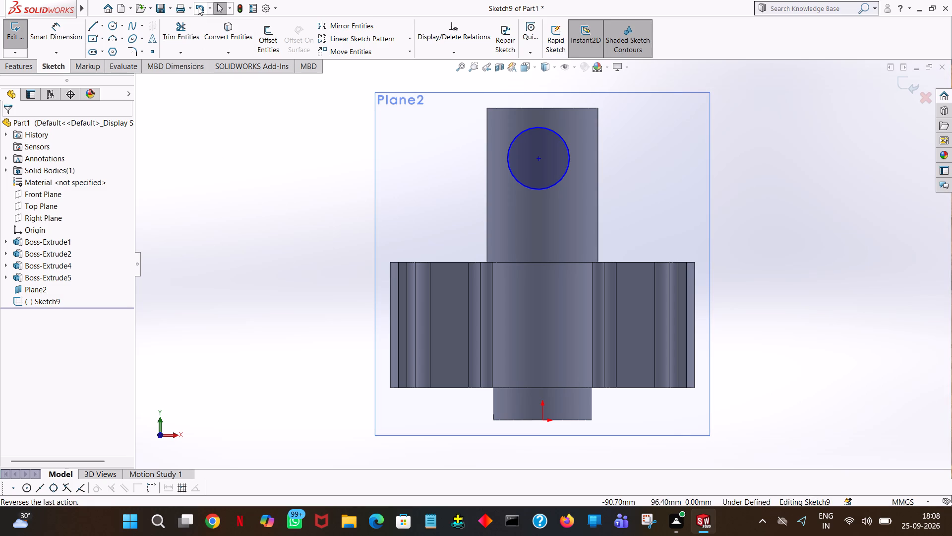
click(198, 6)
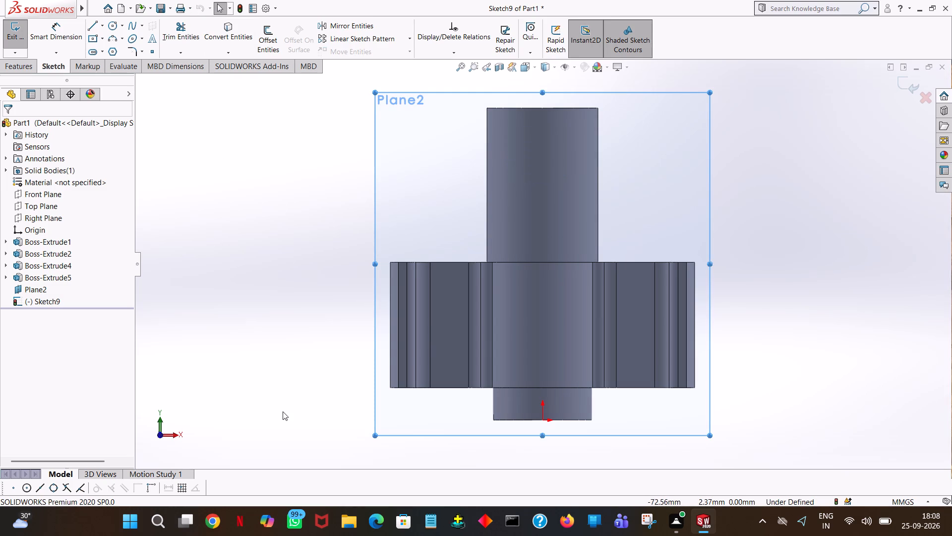
Sketch a 20 mm vertical line down from the midpoint of the shaft extension's top edge.
ctrl+scroll(285, 430, up, 1)
ctrl+scroll(332, 441, down, 1)
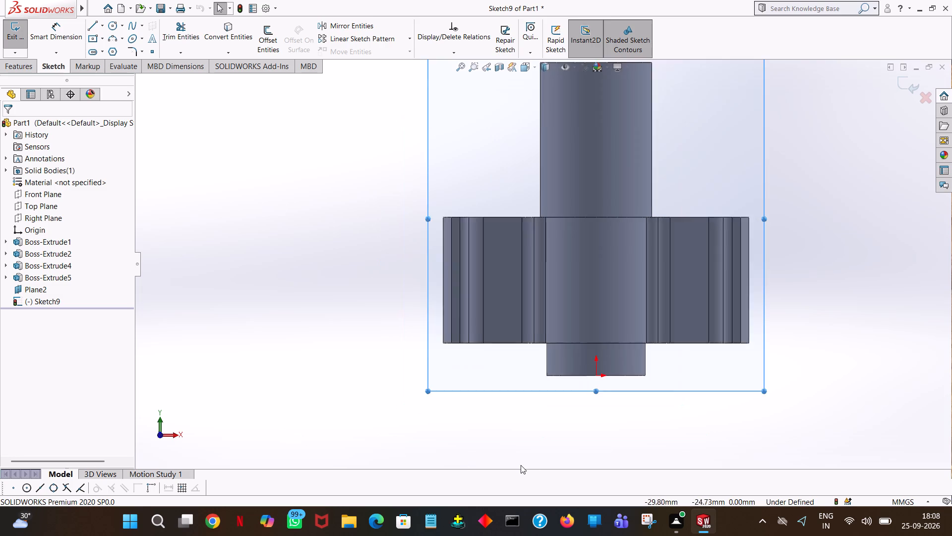
ctrl+scroll(521, 465, down, 1)
ctrl+scroll(621, 221, up, 3)
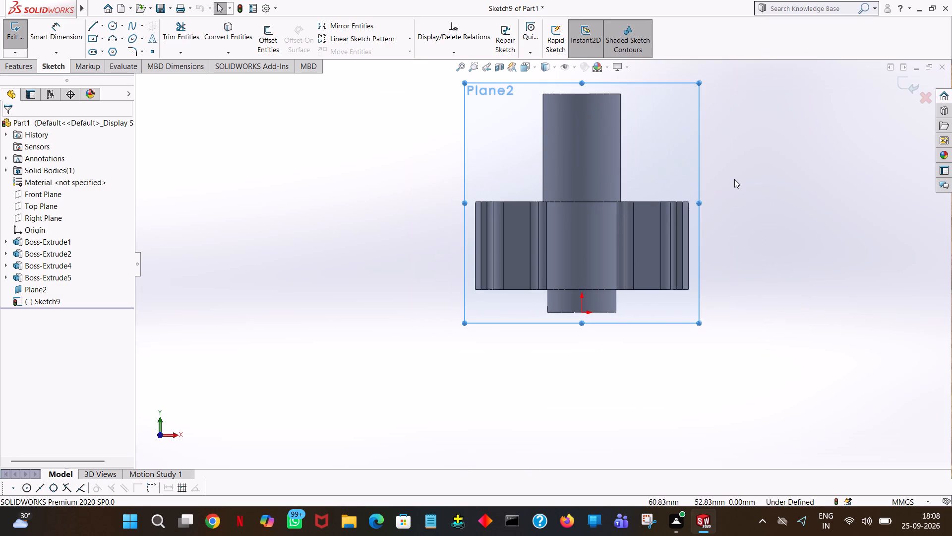
ctrl+middle_drag(736, 189, 742, 293)
ctrl+scroll(732, 275, down, 1)
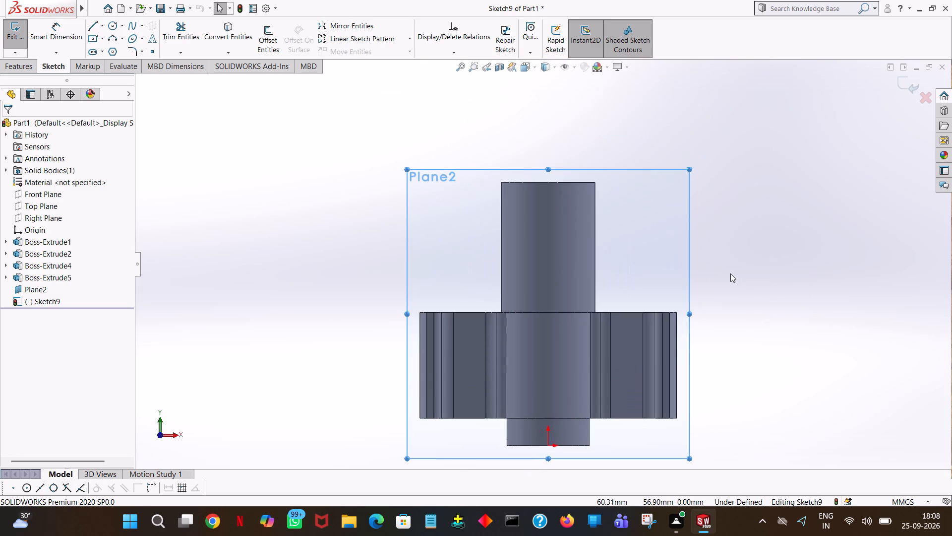
click(89, 25)
click(547, 182)
click(549, 247)
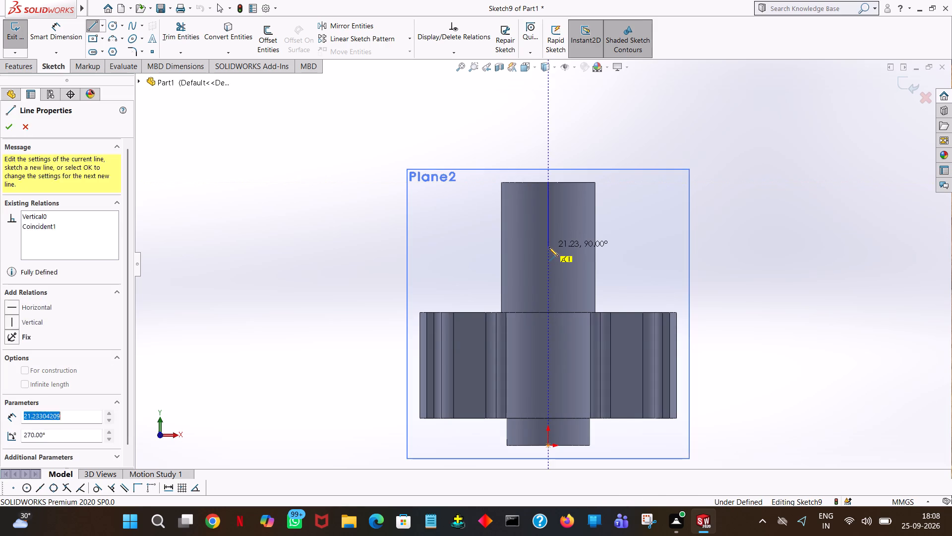
right_click(549, 247)
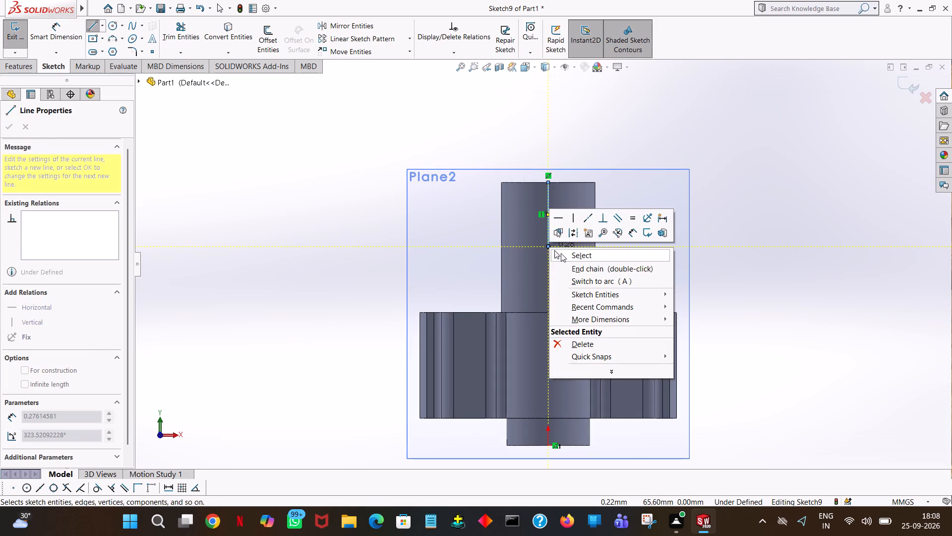
click(561, 253)
click(546, 237)
text(20)
key(Return)
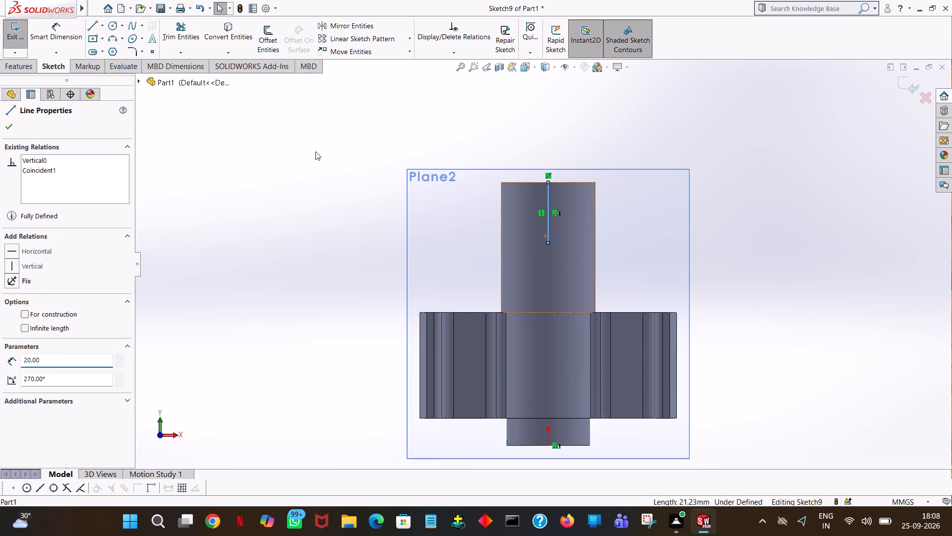
Sketch a 1.5 mm horizontal line rightward from the vertical line's midpoint and connect its outer end to the vertical line's lower end.
ctrl+scroll(129, 54, down, 3)
click(60, 68)
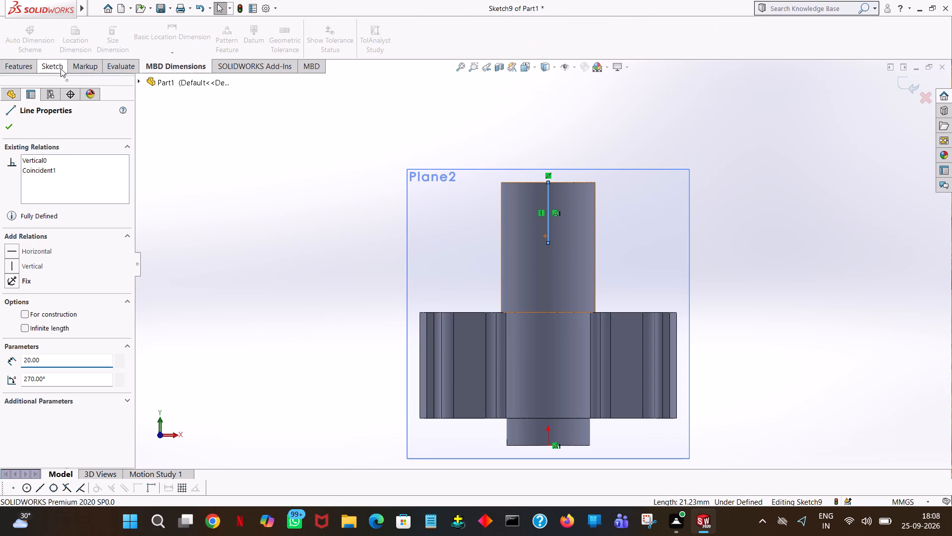
click(96, 27)
ctrl+scroll(543, 235, down, 1)
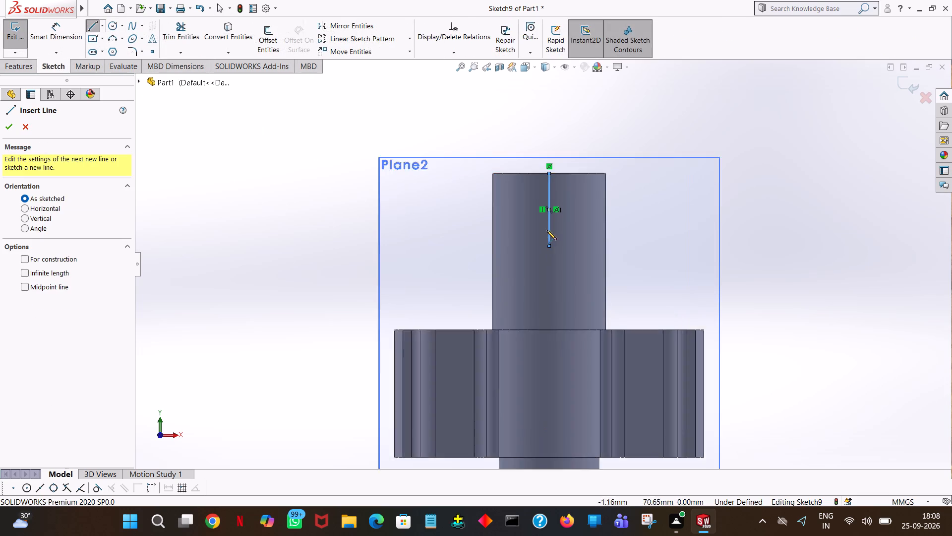
ctrl+scroll(547, 230, down, 4)
click(543, 208)
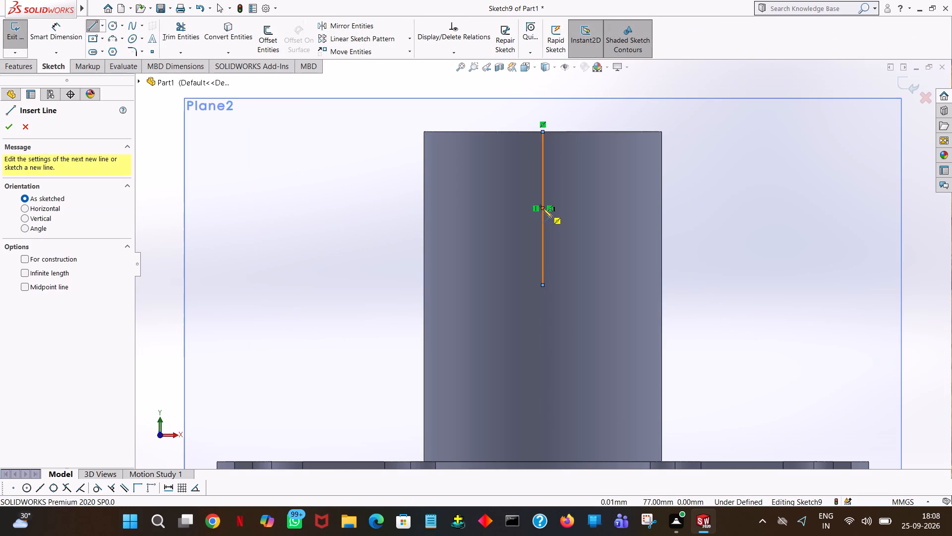
click(559, 209)
text(1.5)
key(Return)
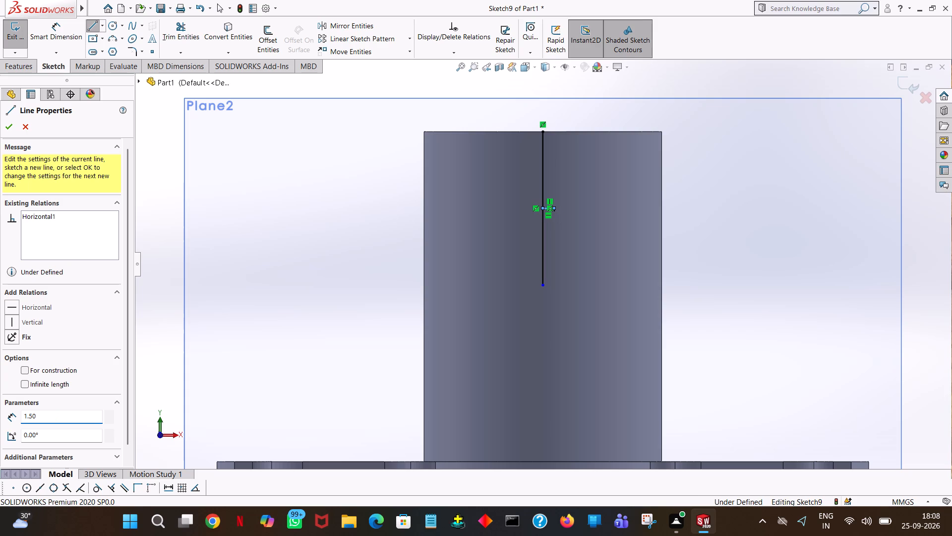
double_click(544, 285)
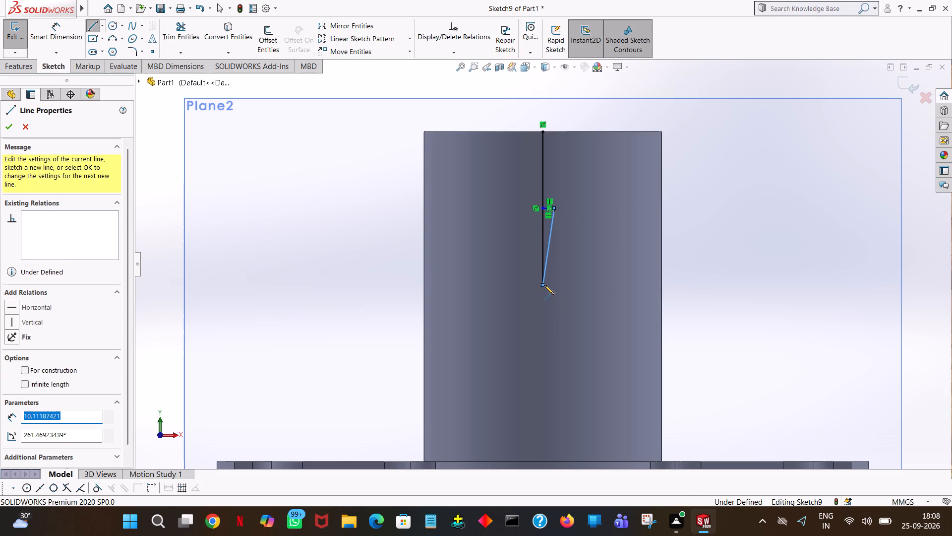
right_click(544, 285)
click(558, 290)
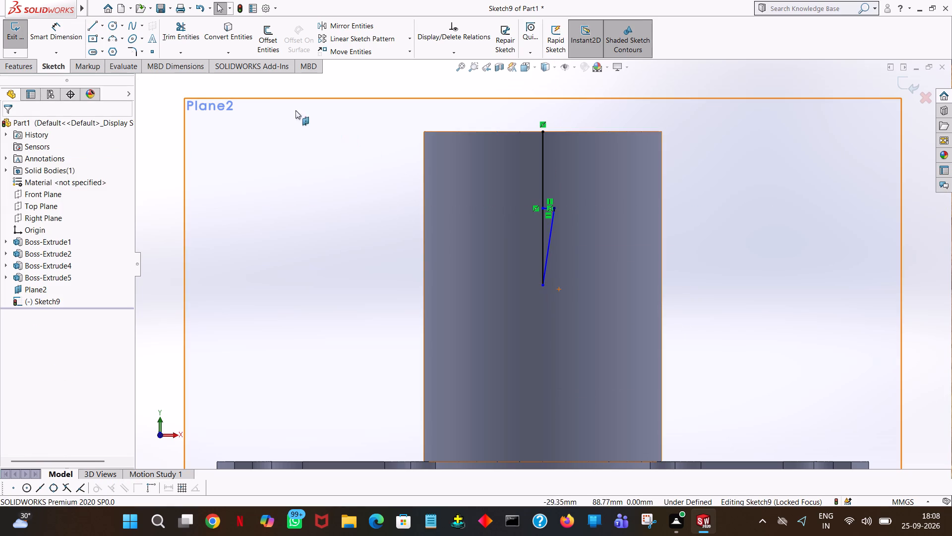
Sketch a matching 1.5 mm horizontal line leftward from the midpoint and connect its outer end to the vertical line's lower end.
click(90, 31)
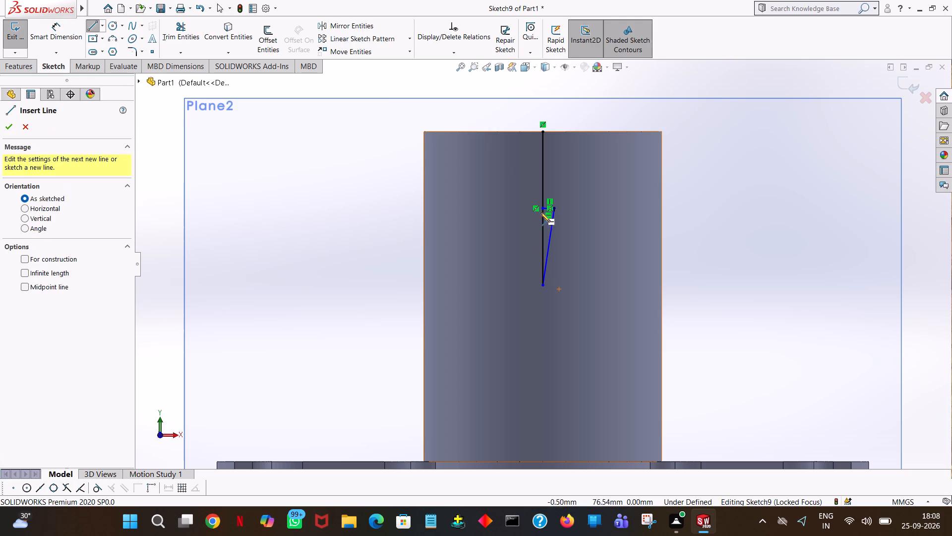
click(542, 209)
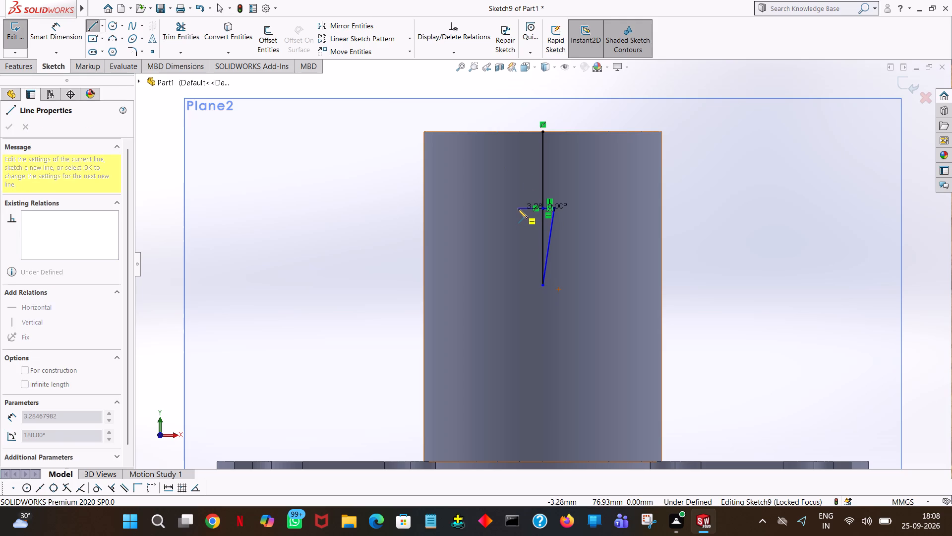
click(518, 209)
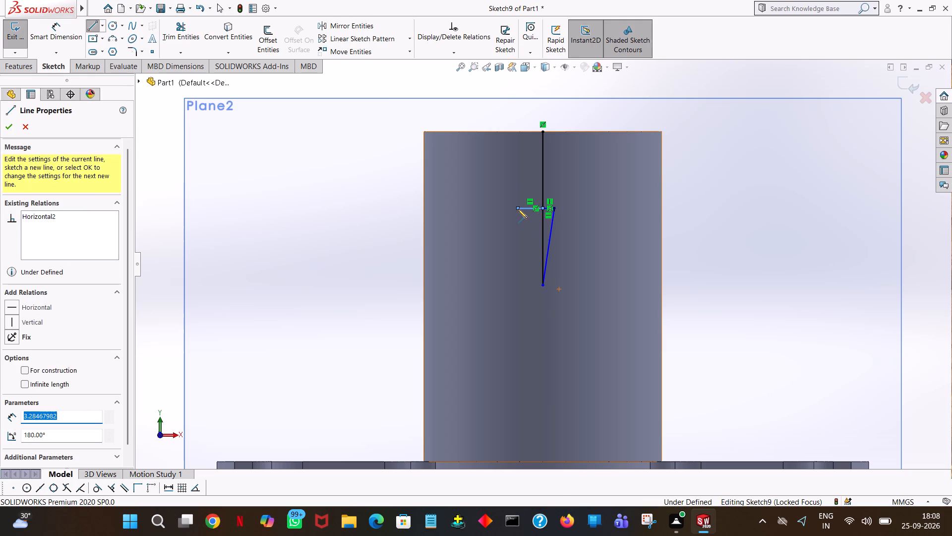
text(1.5)
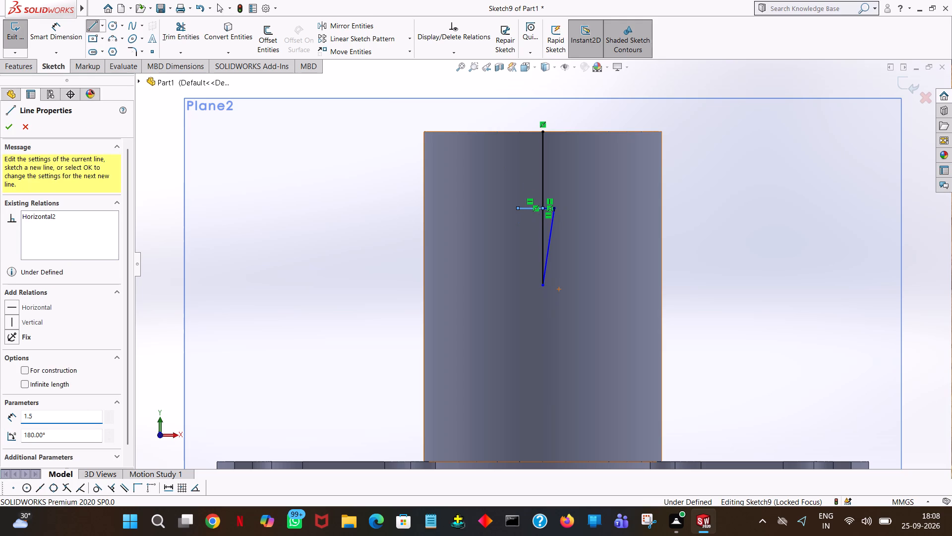
key(Return)
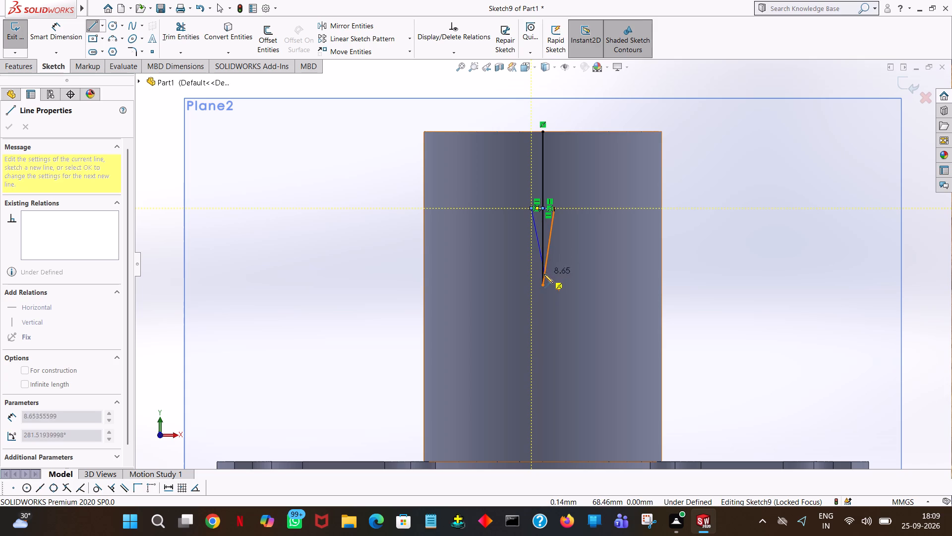
double_click(541, 286)
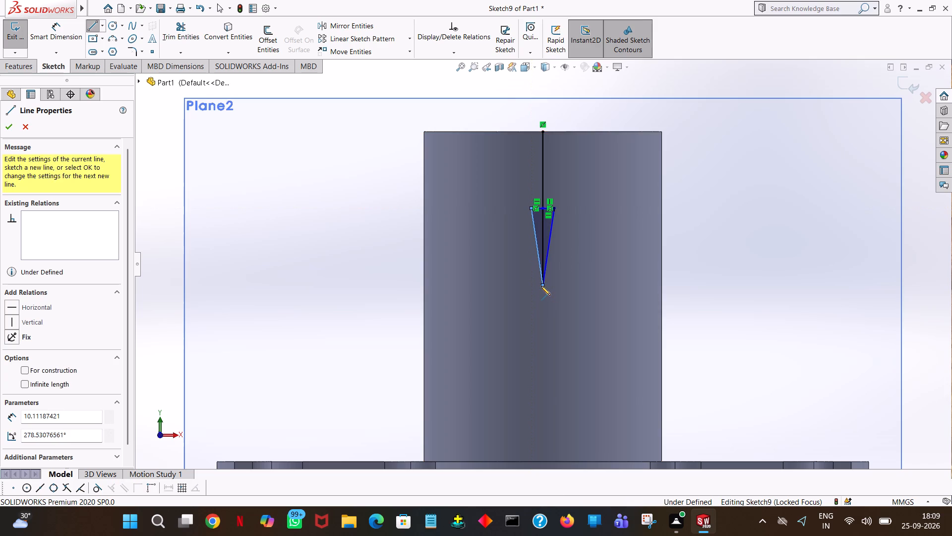
right_click(541, 286)
click(551, 288)
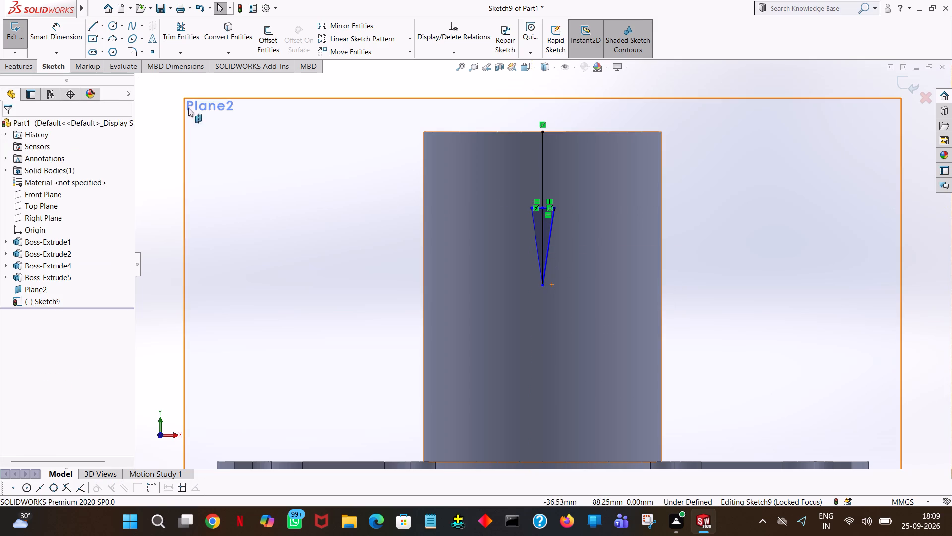
Close the diamond with two lines joining the outer ends of the horizontal lines to the vertical line's upper end.
click(91, 26)
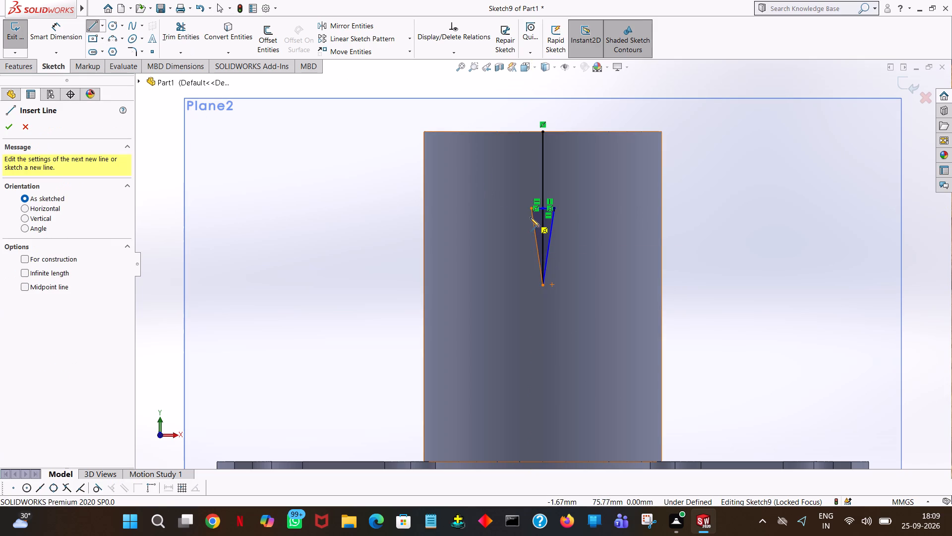
click(531, 207)
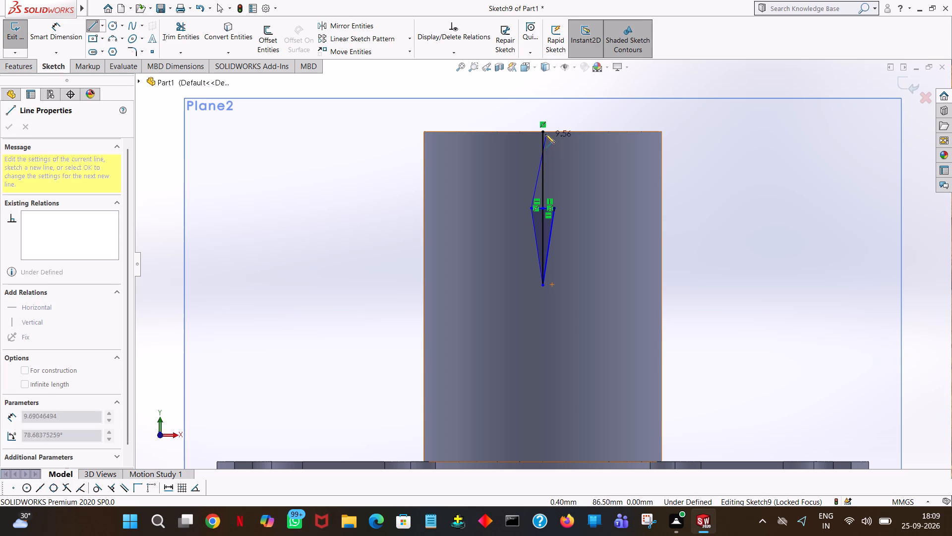
click(543, 131)
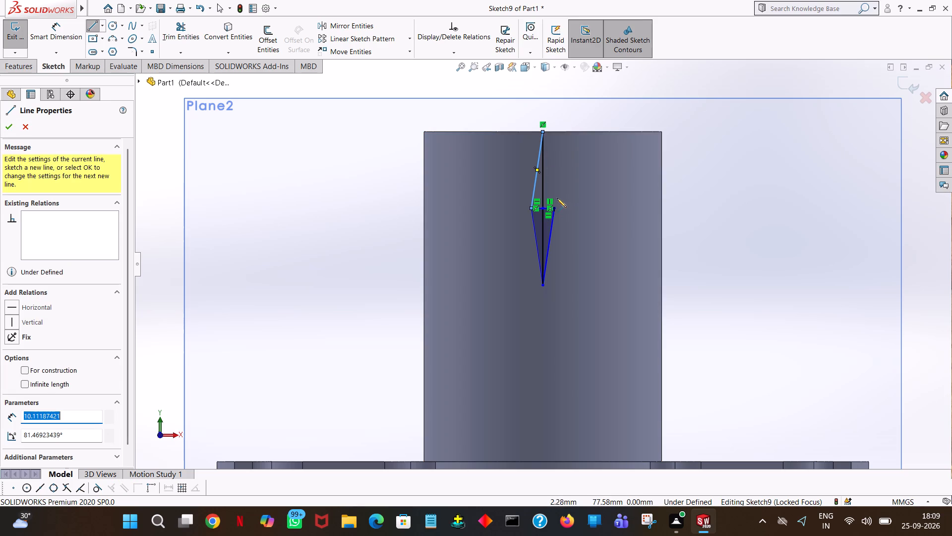
click(543, 133)
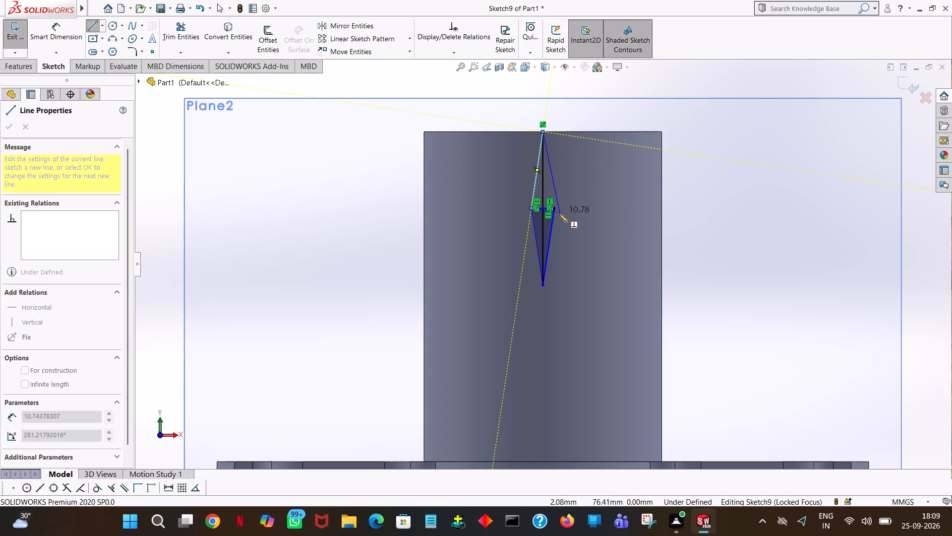
click(556, 208)
right_click(556, 208)
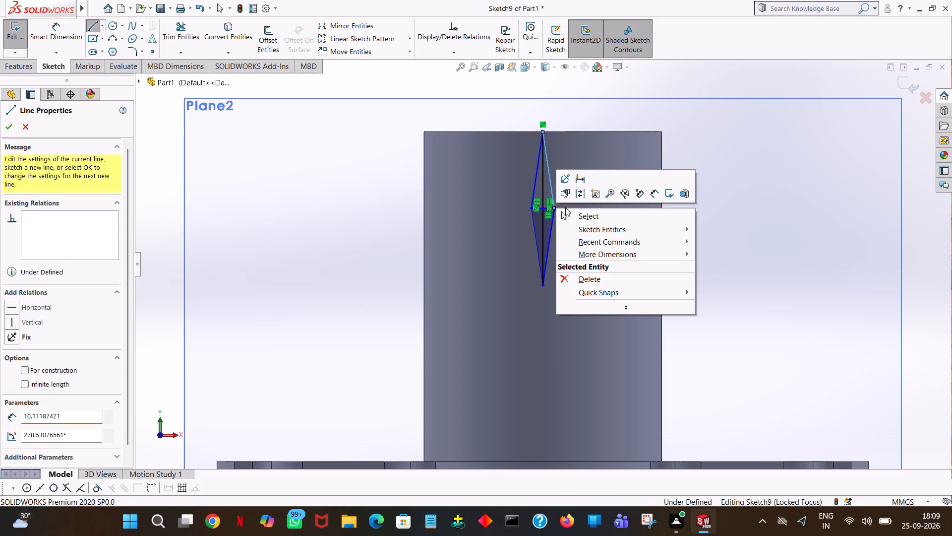
click(581, 214)
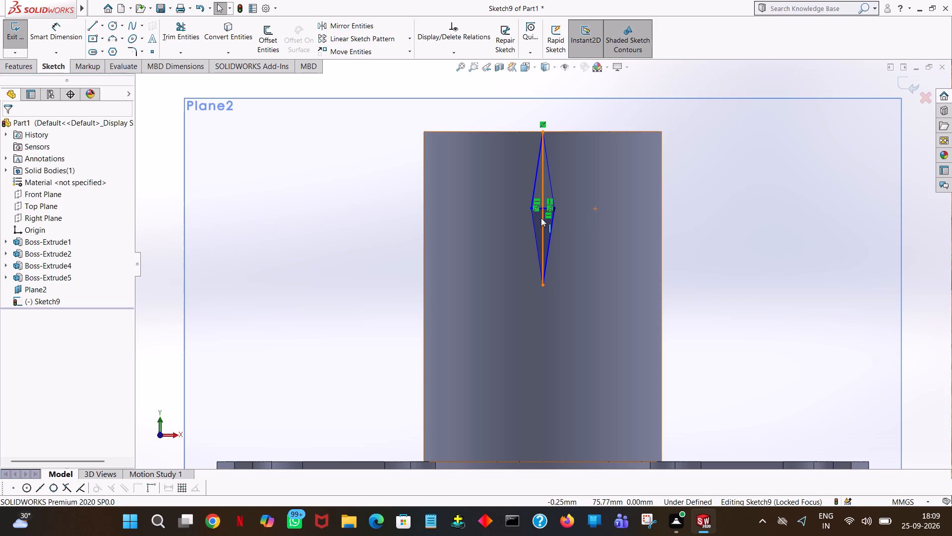
Trim away both horizontal lines and the vertical centre line inside the diamond, leaving only its four outer edges.
ctrl+scroll(541, 218, down, 6)
click(177, 37)
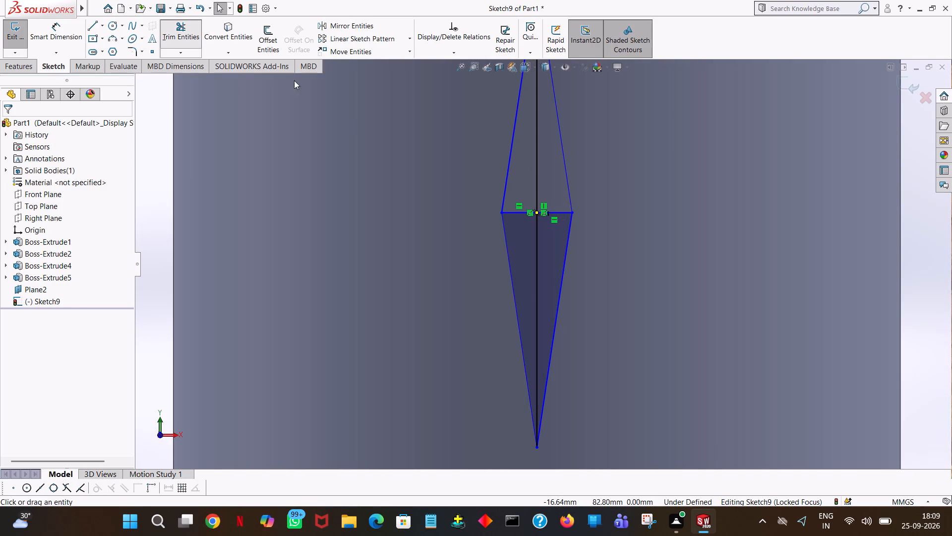
click(514, 213)
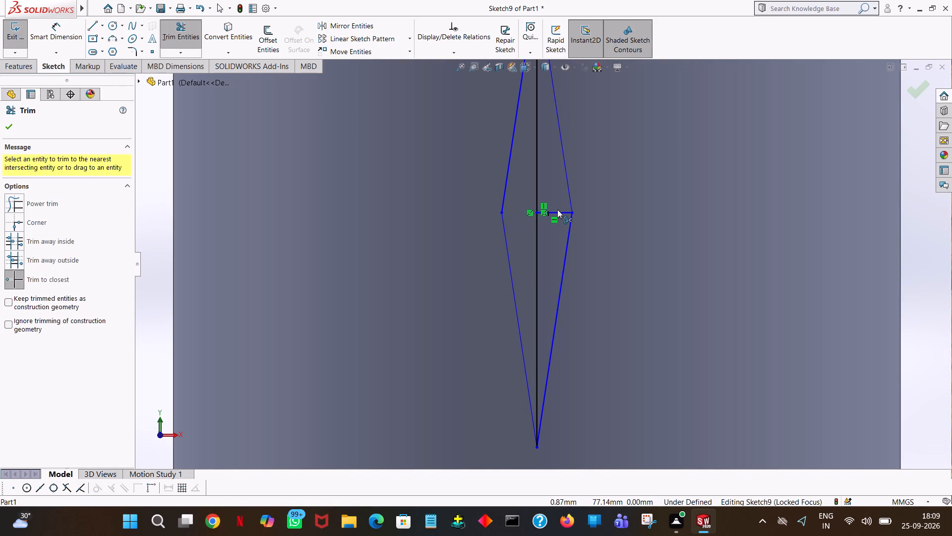
click(560, 211)
click(535, 192)
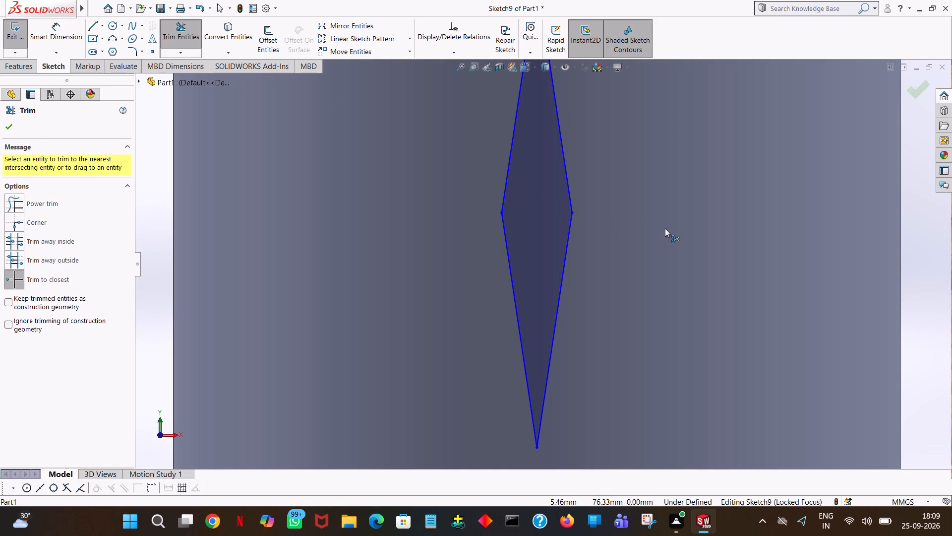
ctrl+scroll(665, 228, down, 1)
ctrl+scroll(665, 228, up, 5)
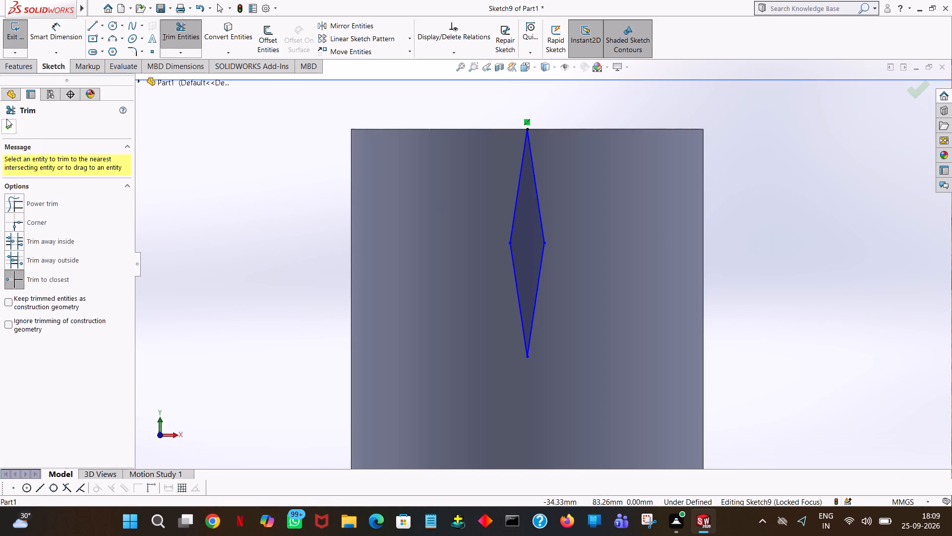
ctrl+click(7, 124)
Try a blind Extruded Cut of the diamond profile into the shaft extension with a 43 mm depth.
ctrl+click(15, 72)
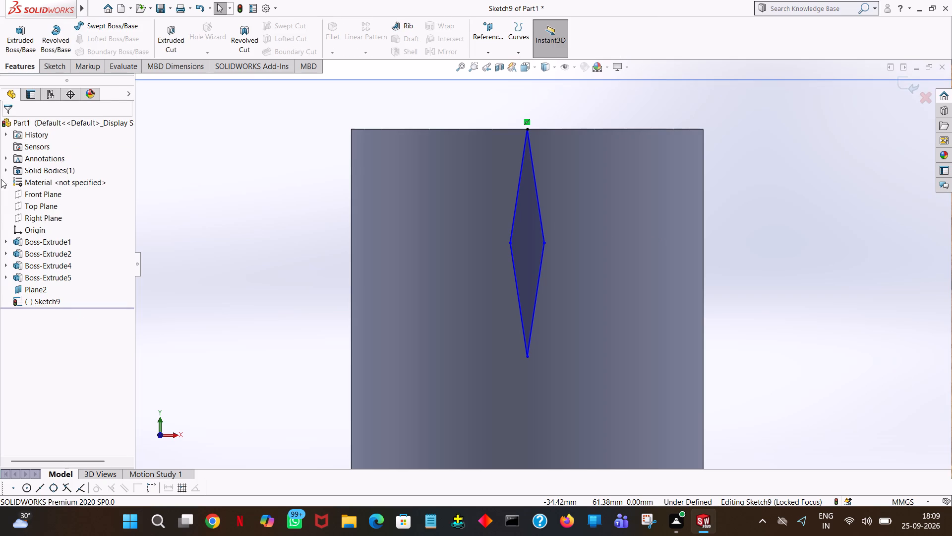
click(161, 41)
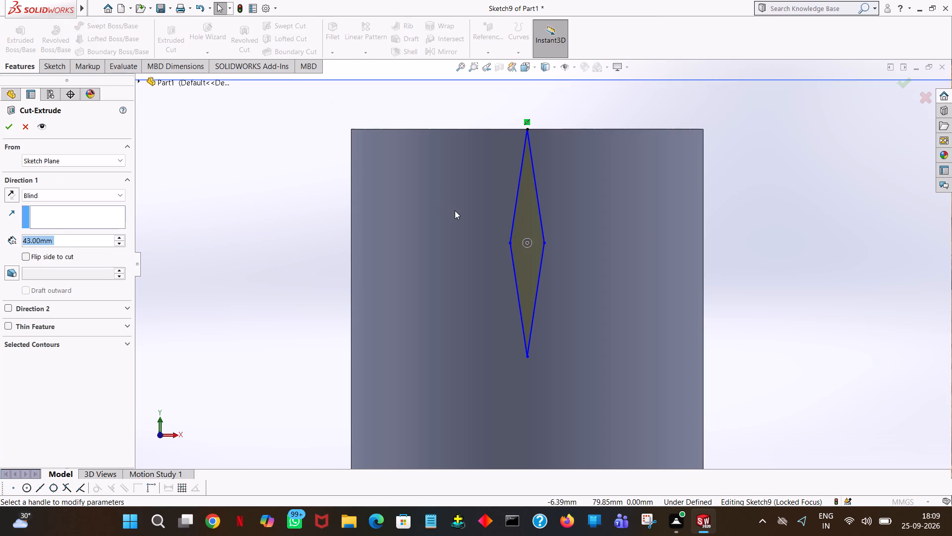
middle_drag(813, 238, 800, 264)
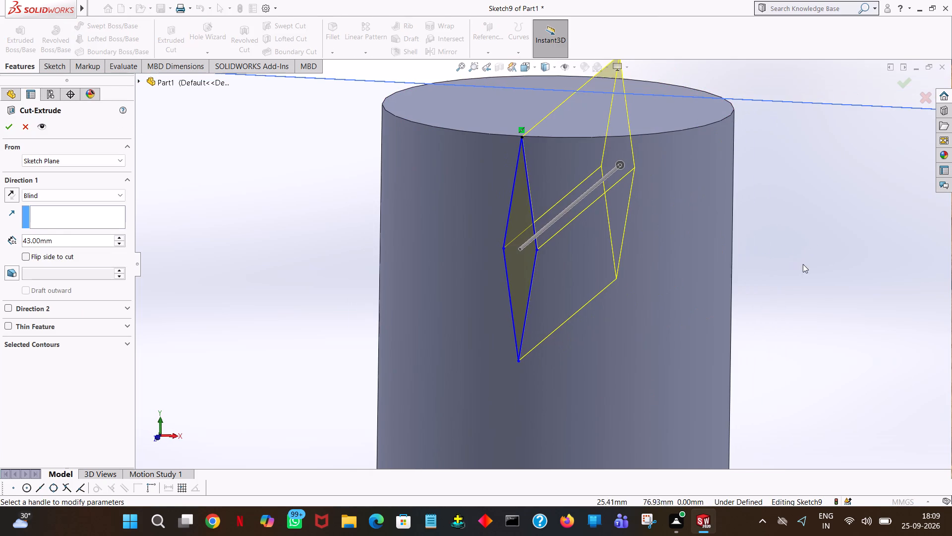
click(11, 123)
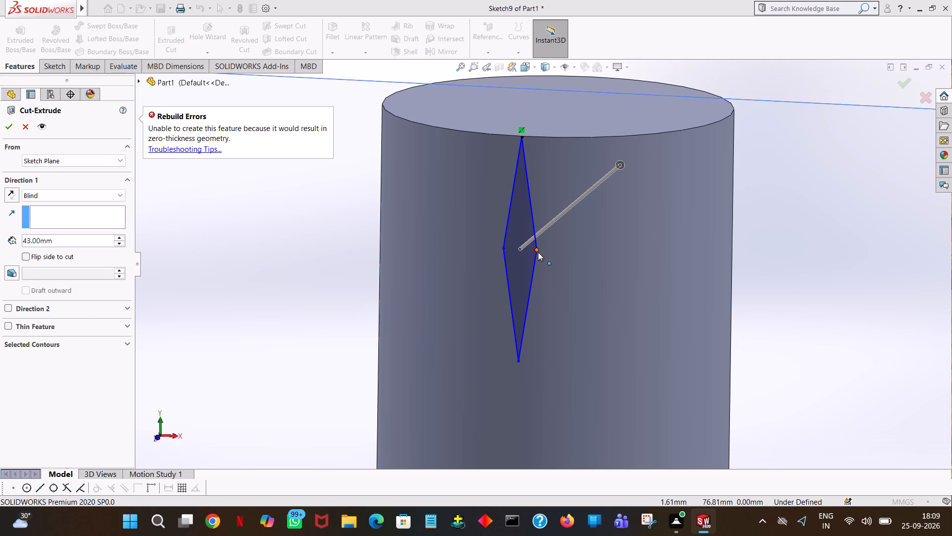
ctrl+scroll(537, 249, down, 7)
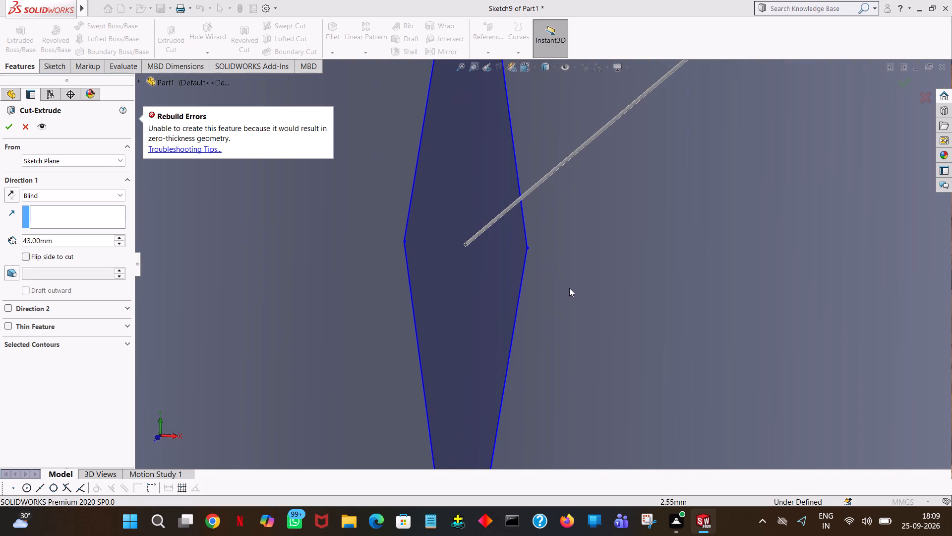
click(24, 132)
Round the diamond's two side corners with 4 mm sketch fillets.
click(59, 66)
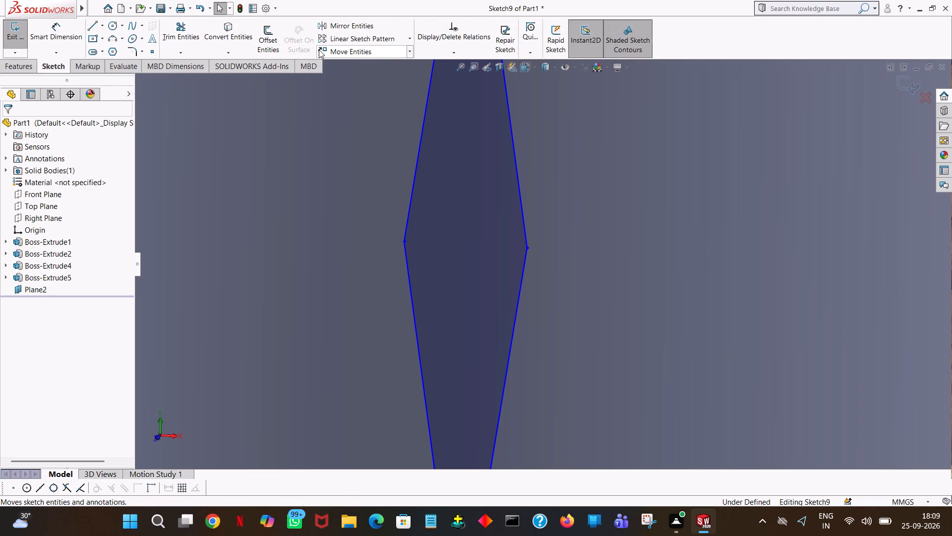
click(127, 48)
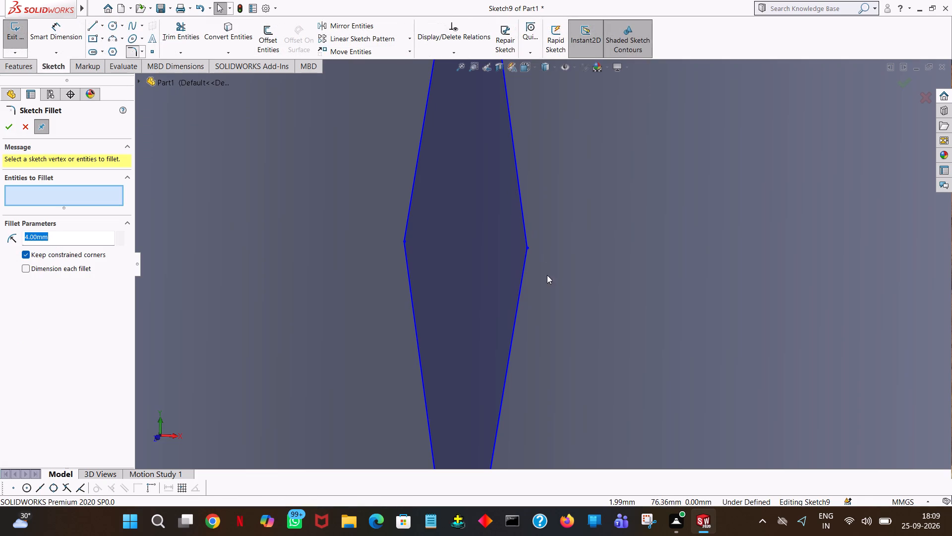
click(528, 247)
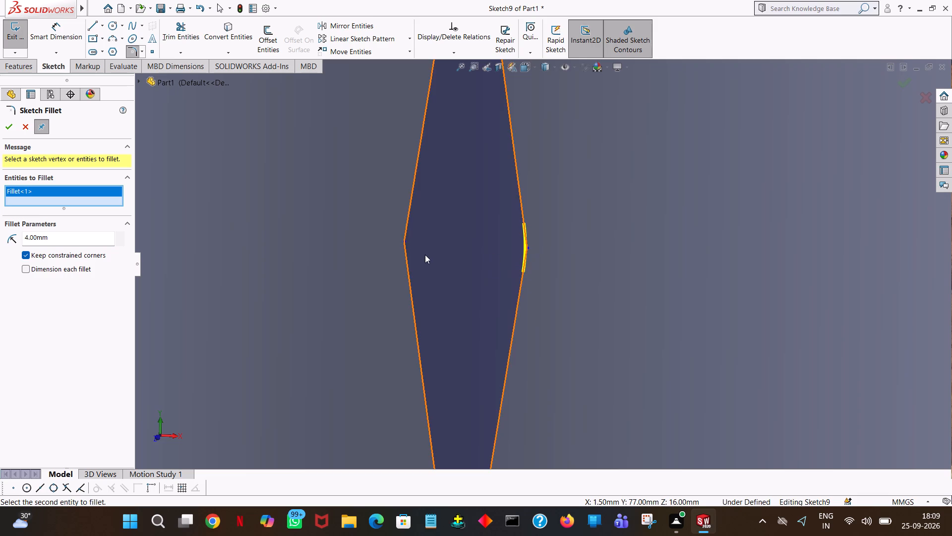
click(405, 241)
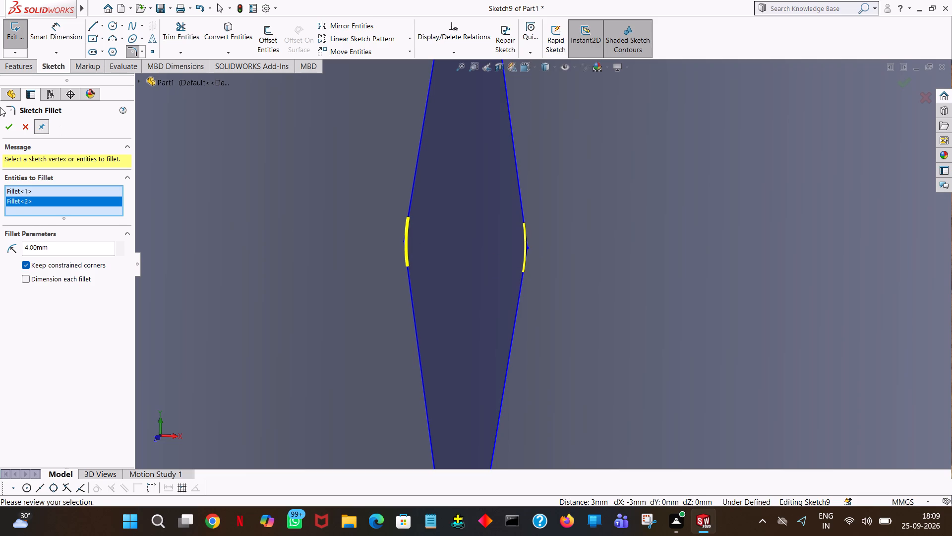
click(6, 123)
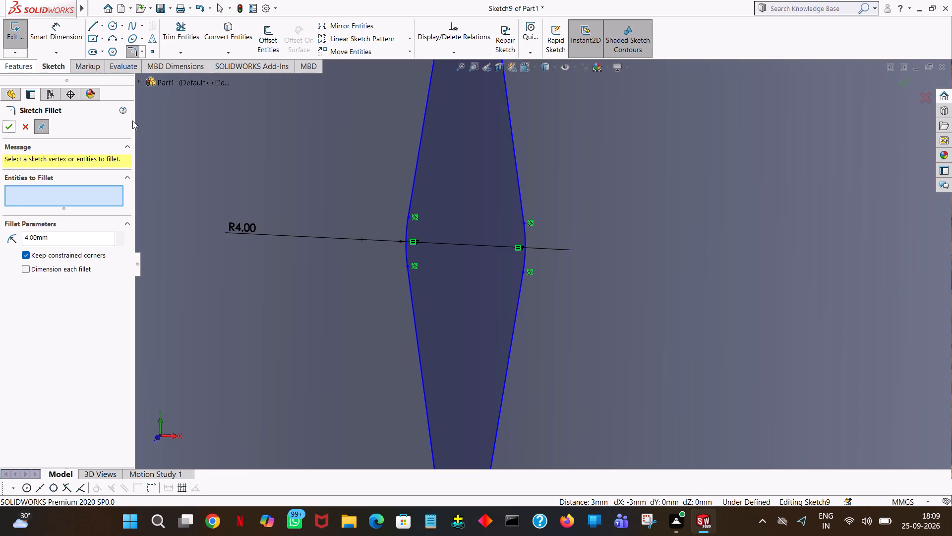
click(21, 65)
click(59, 72)
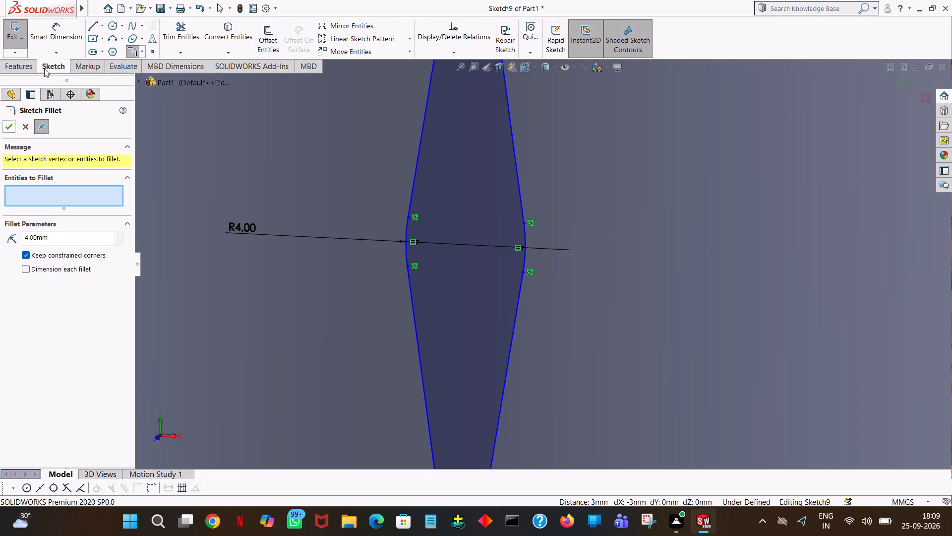
click(12, 129)
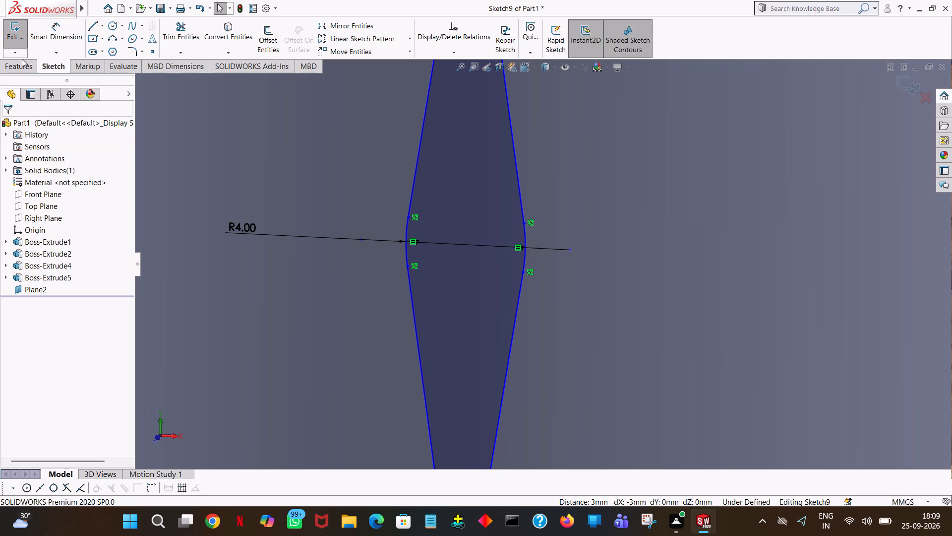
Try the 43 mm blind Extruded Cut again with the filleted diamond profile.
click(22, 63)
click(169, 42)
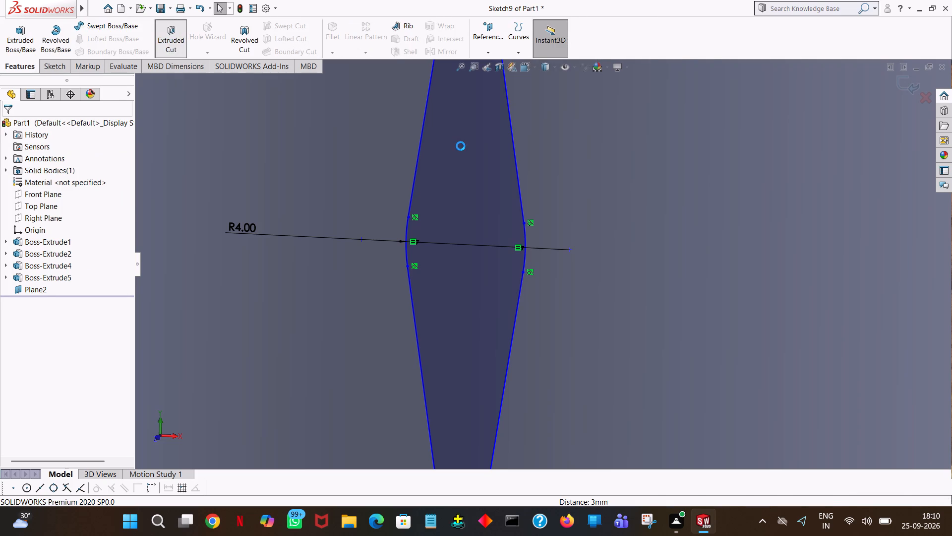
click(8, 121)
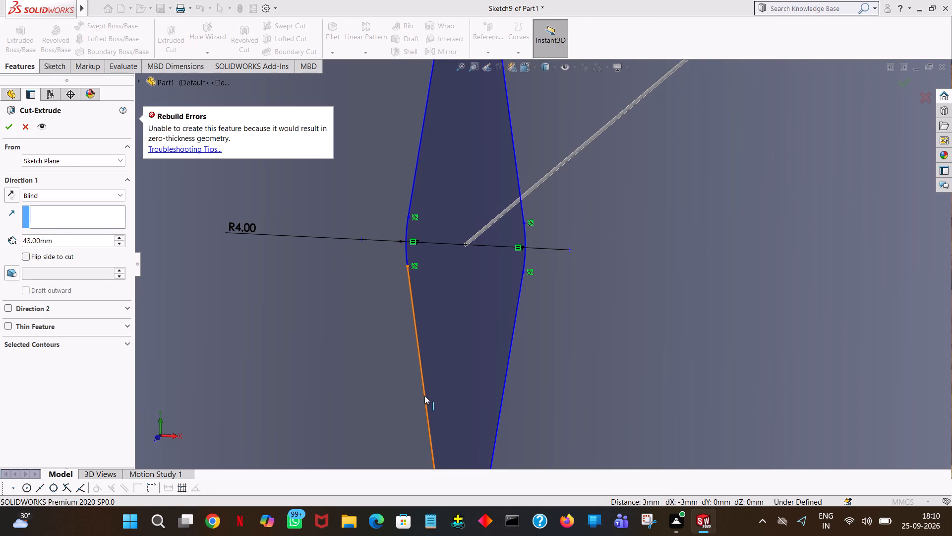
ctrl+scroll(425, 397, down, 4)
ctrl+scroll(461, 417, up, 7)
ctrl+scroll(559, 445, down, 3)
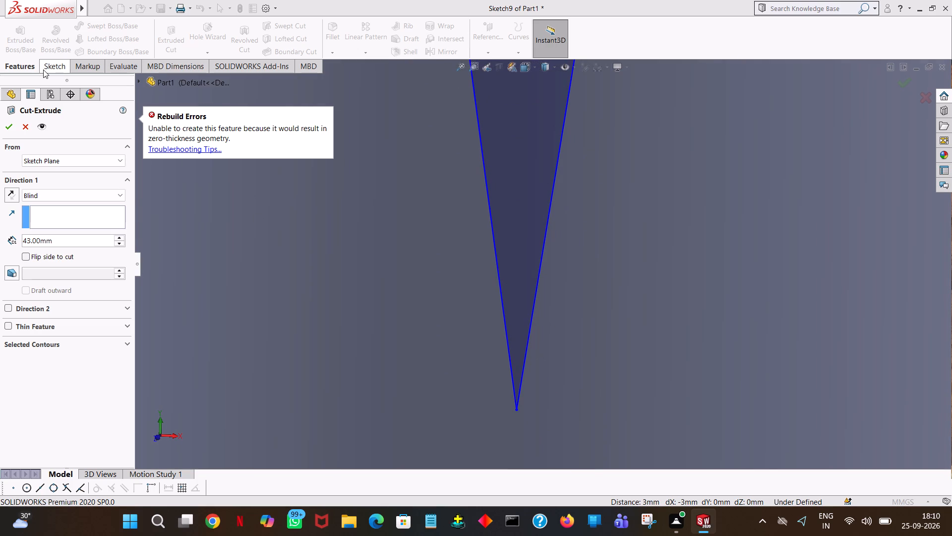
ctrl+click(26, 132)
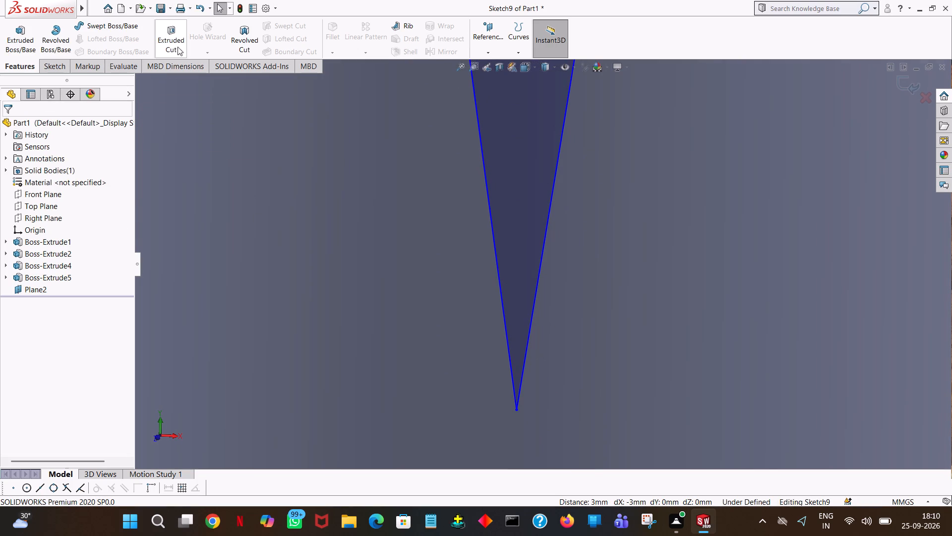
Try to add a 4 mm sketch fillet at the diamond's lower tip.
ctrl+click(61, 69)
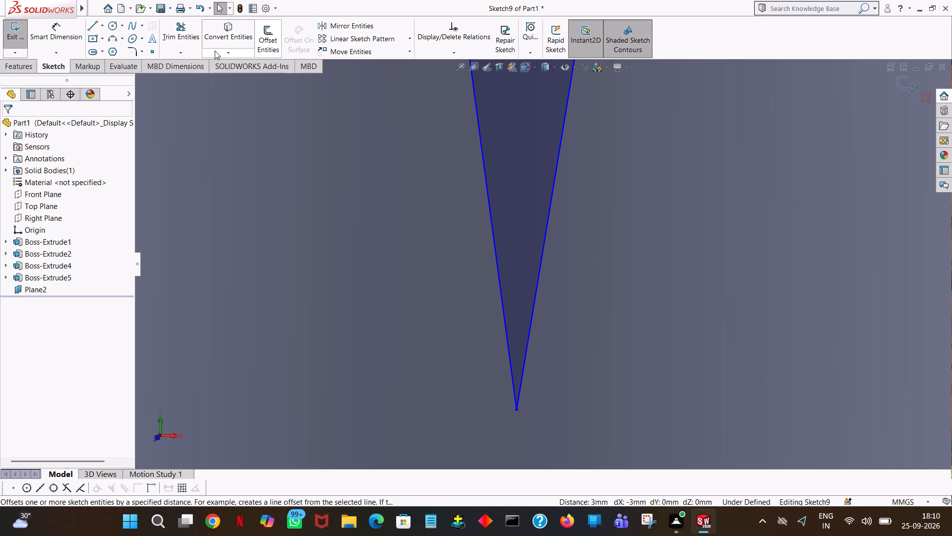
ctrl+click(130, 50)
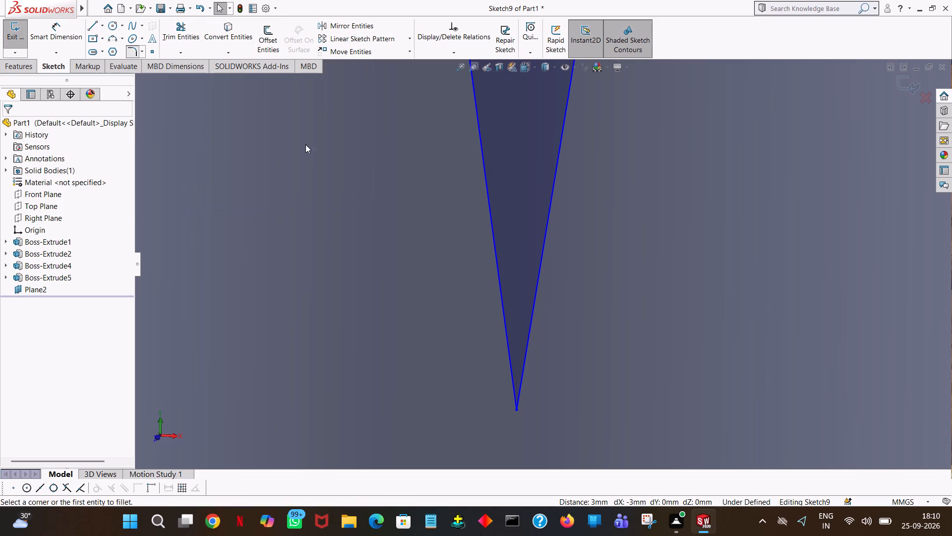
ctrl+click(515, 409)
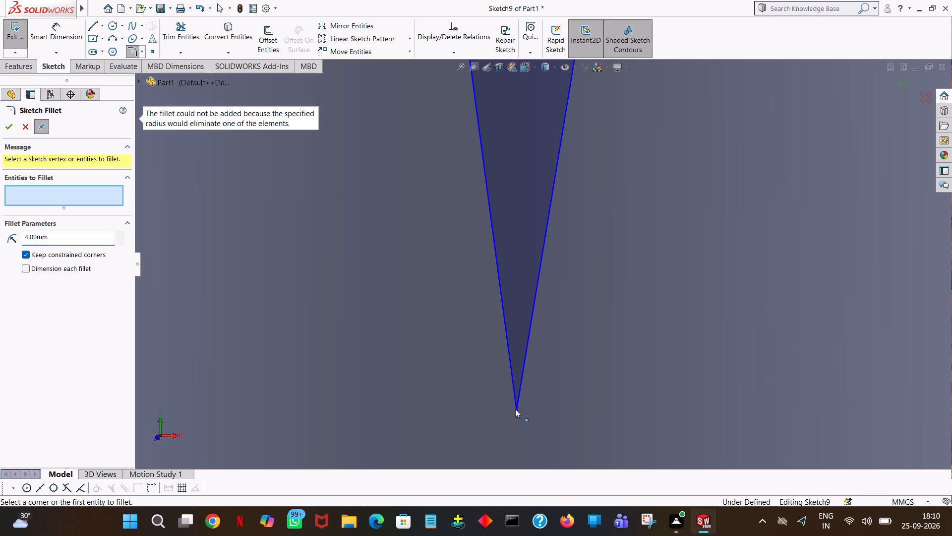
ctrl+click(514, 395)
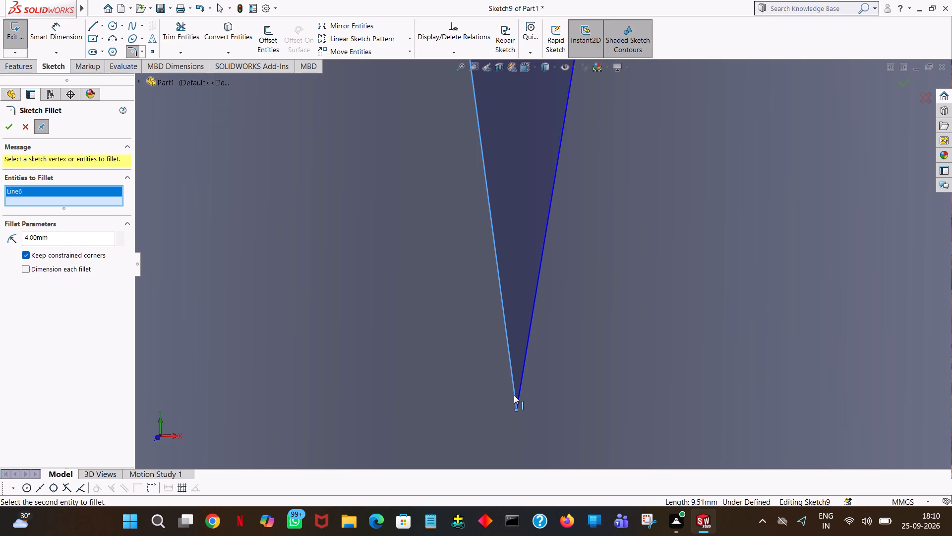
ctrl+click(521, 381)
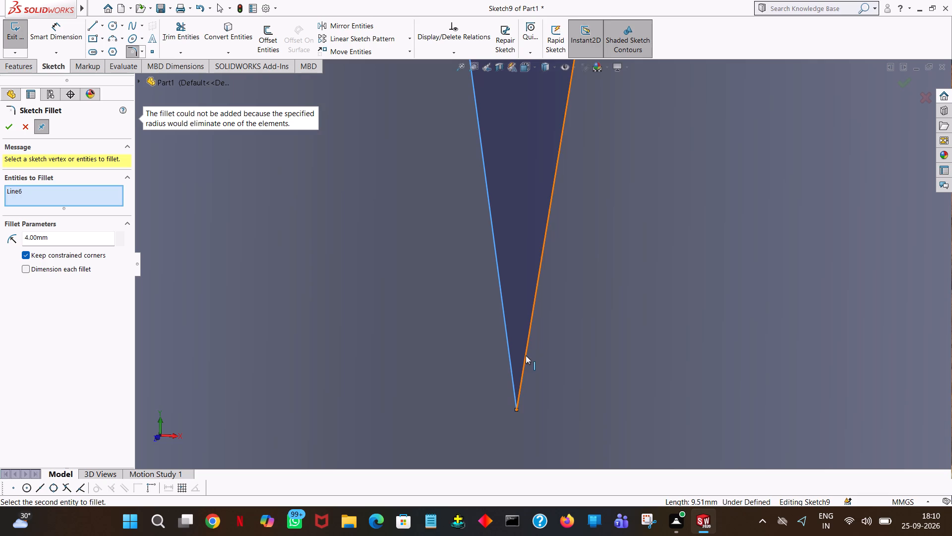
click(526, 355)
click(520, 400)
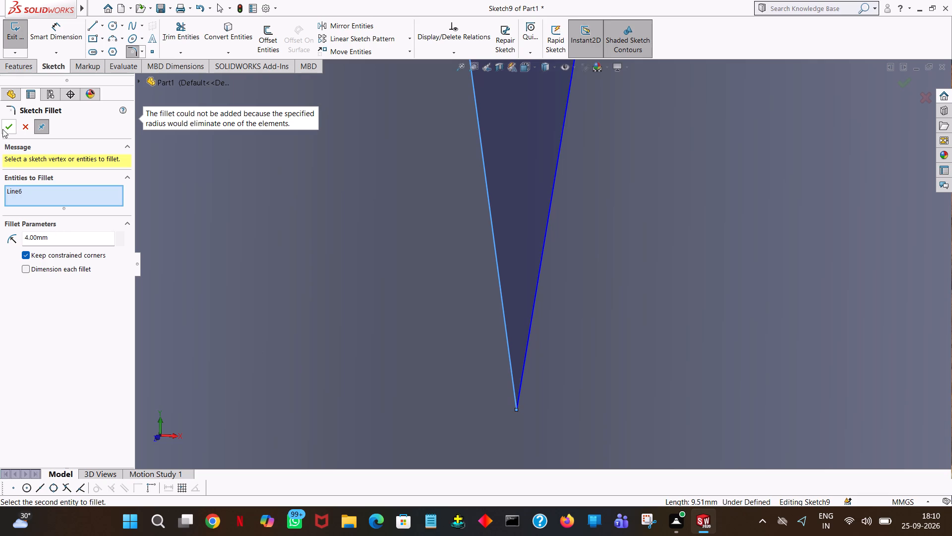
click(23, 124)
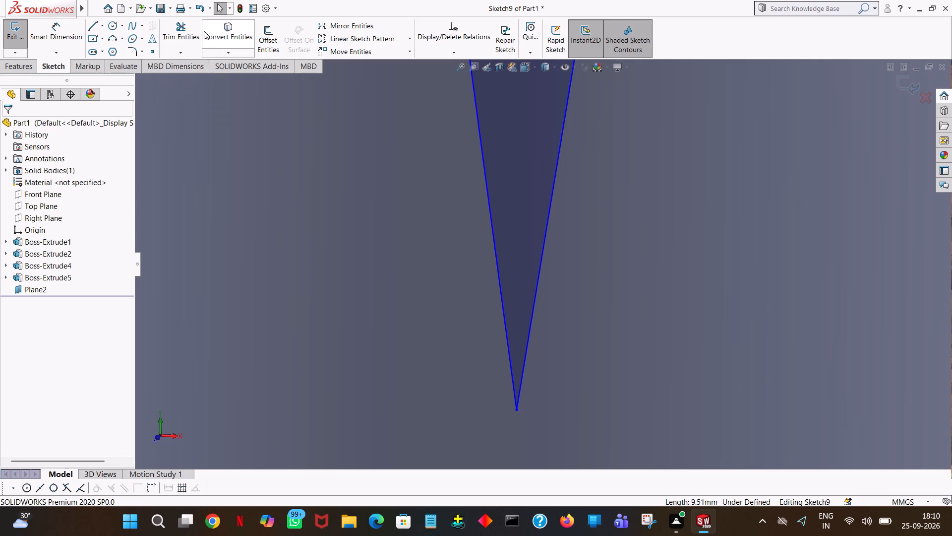
Sketch a perimeter circle tangent to the two lower diamond edges just above the lower tip, with radius 0.25 mm.
click(120, 24)
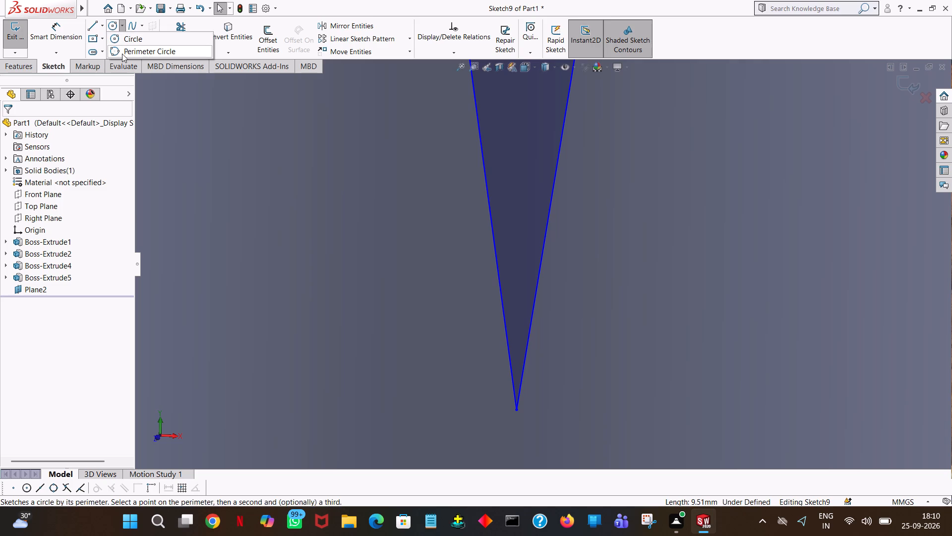
click(122, 54)
click(511, 355)
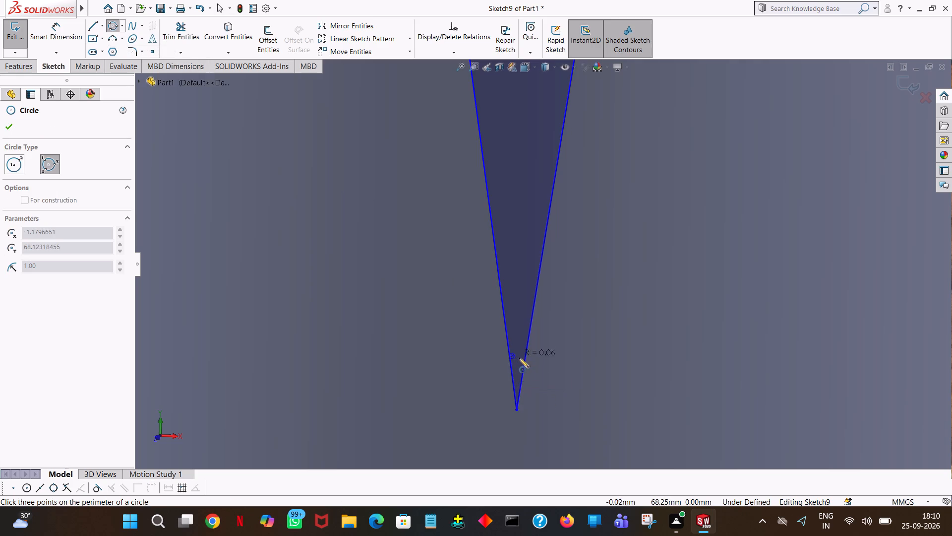
click(524, 363)
click(522, 346)
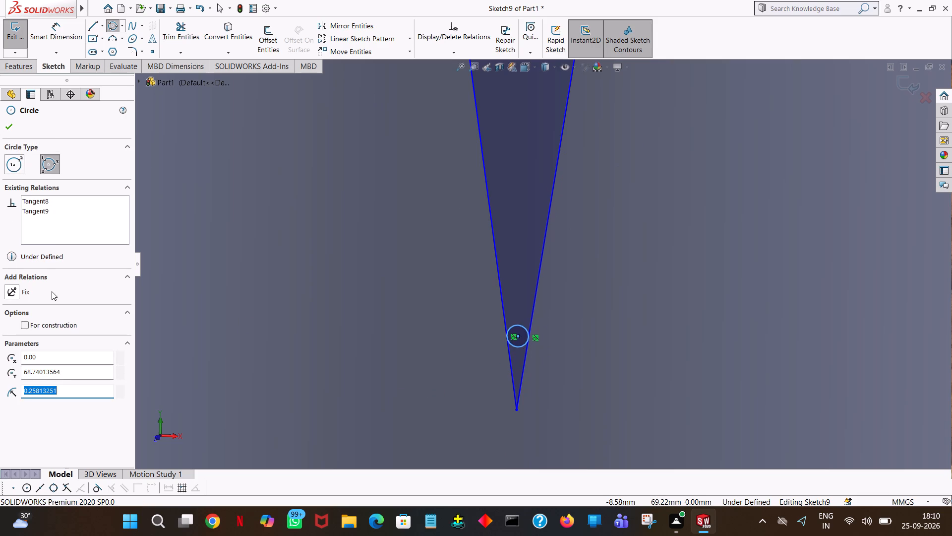
text(0.25)
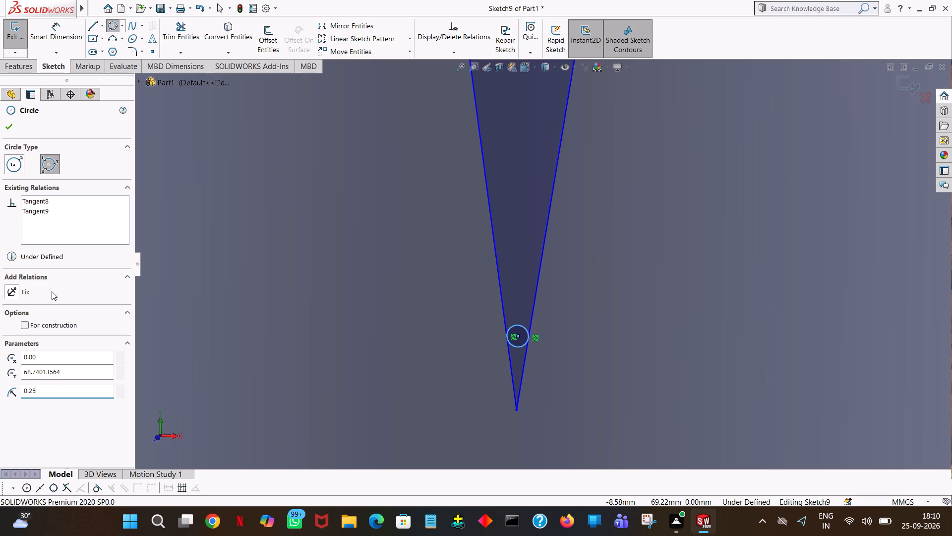
key(Return)
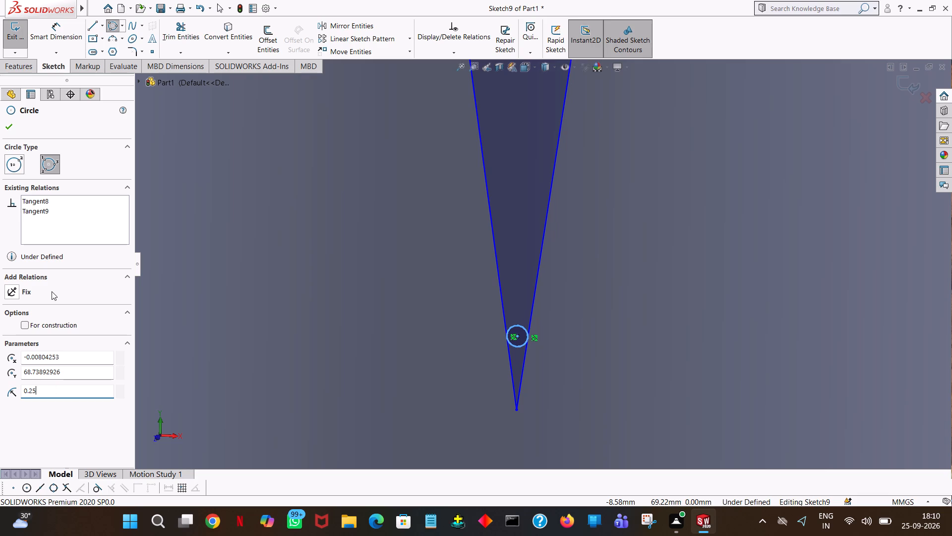
click(8, 127)
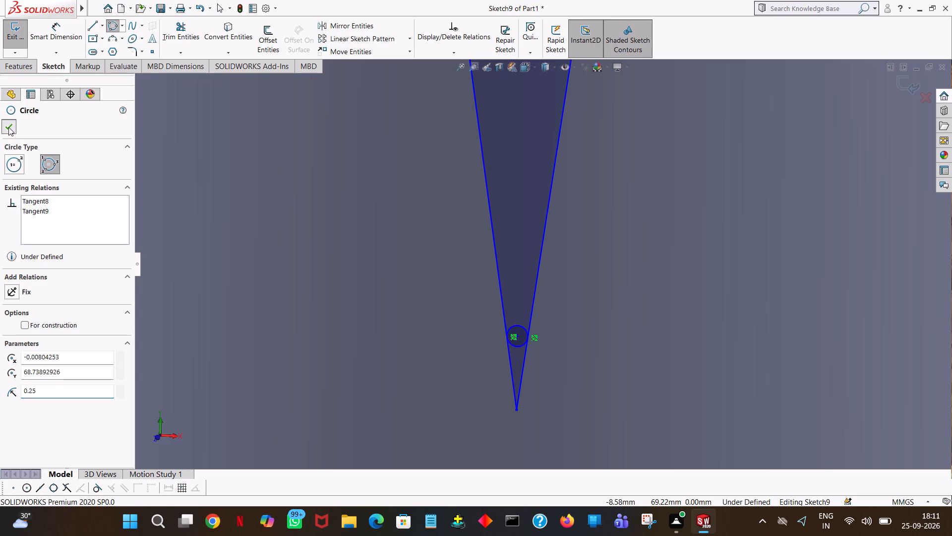
Trim the upper arc of the lower-tip circle and the two edge ends below it, leaving a rounded lower tip.
click(181, 35)
click(520, 326)
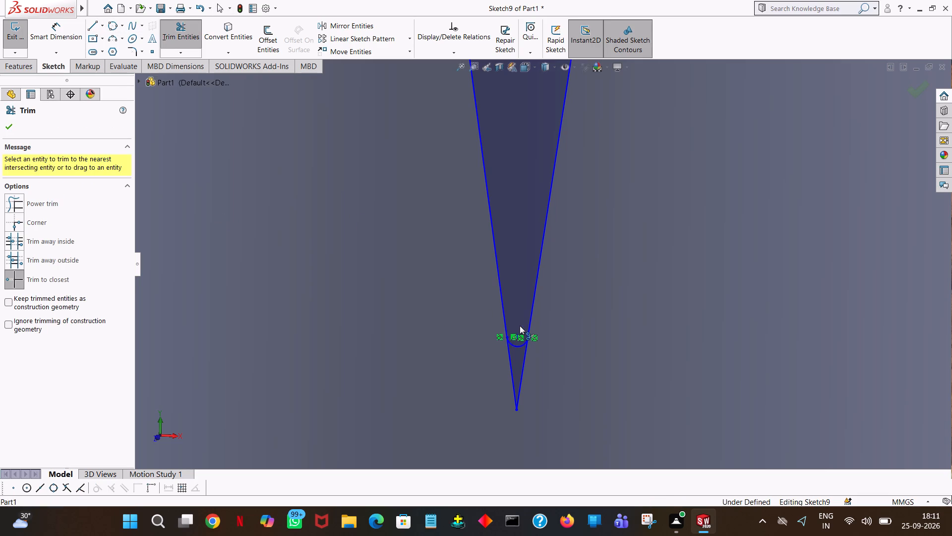
click(512, 379)
click(521, 379)
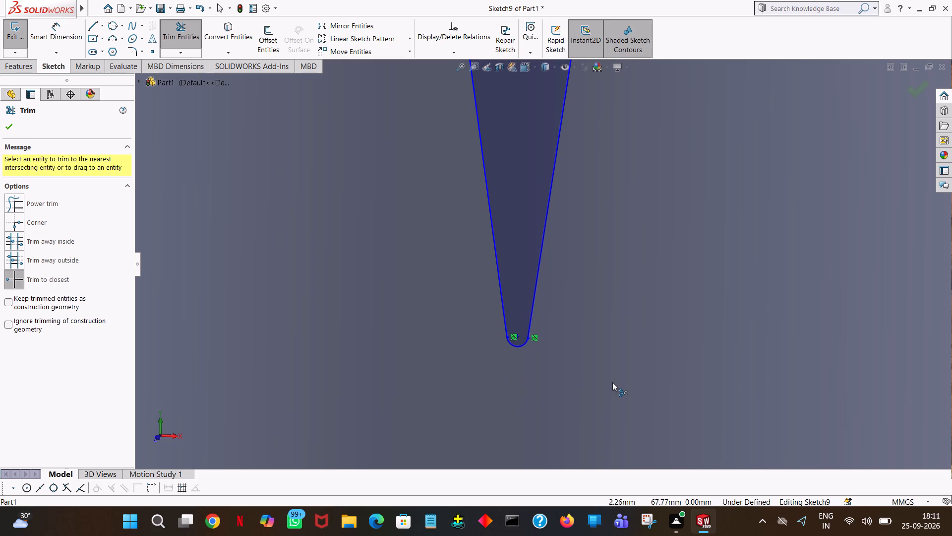
Sketch a perimeter circle tangent to the two upper diamond edges just below the upper tip, with radius about 0.25 mm.
ctrl+scroll(612, 382, down, 2)
ctrl+scroll(612, 382, up, 10)
ctrl+scroll(533, 108, down, 2)
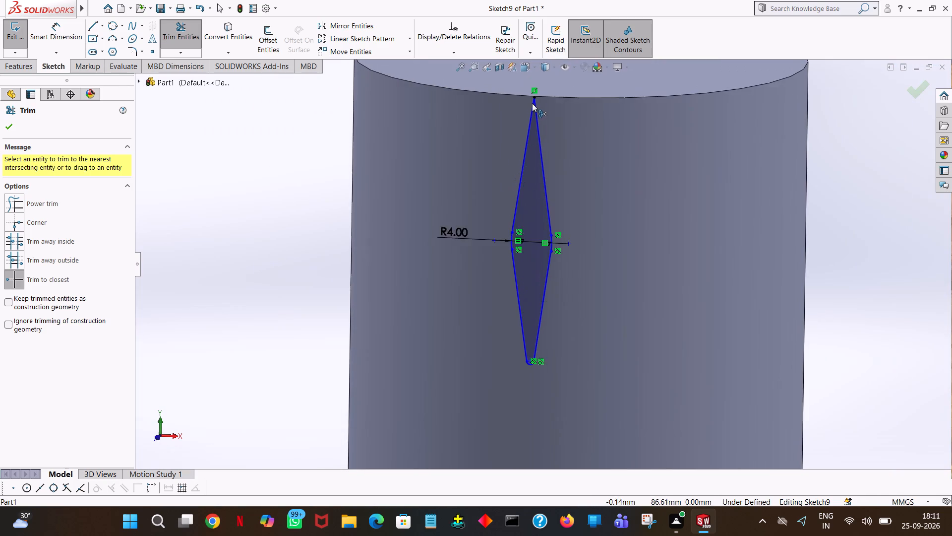
ctrl+scroll(532, 103, down, 1)
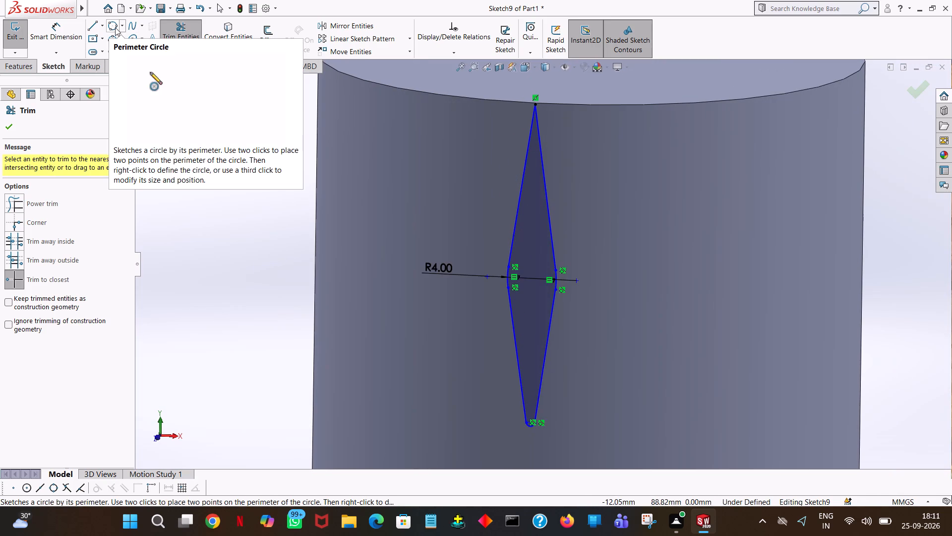
ctrl+click(115, 27)
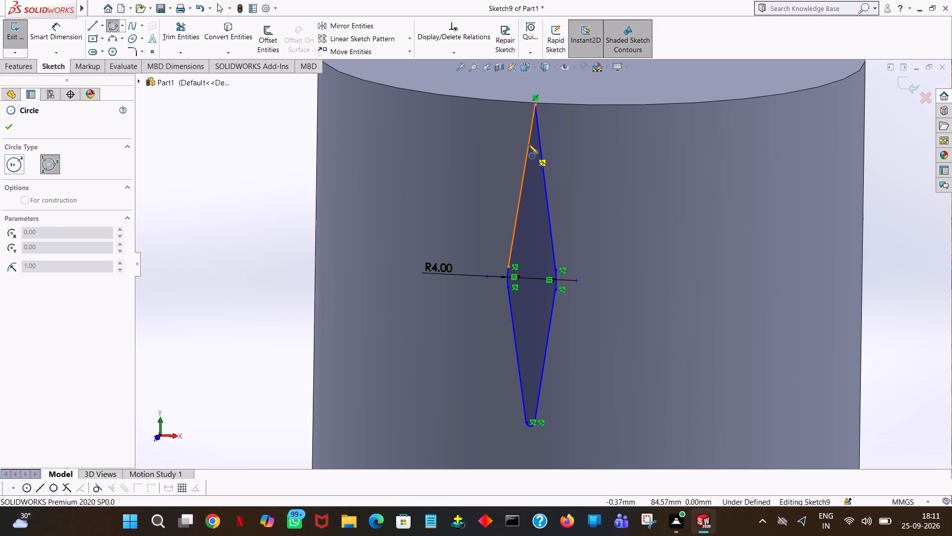
click(529, 143)
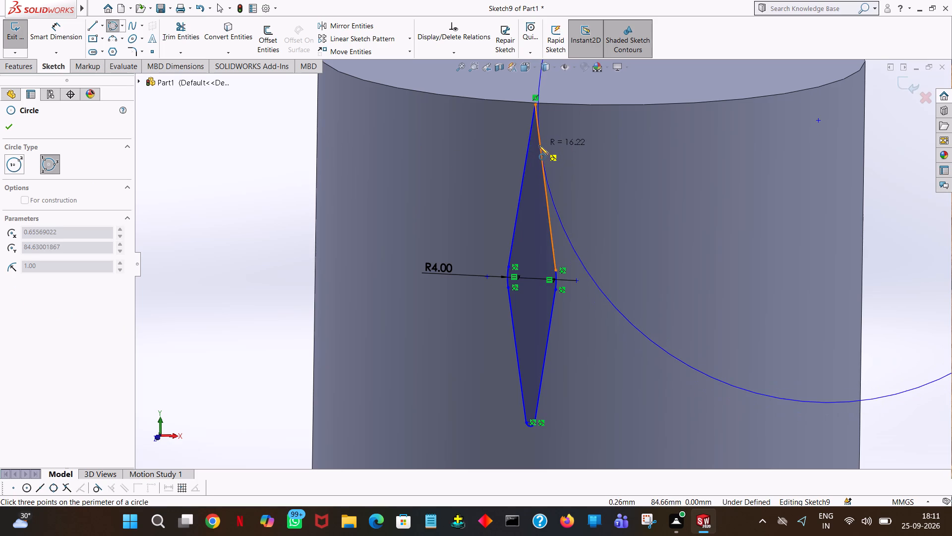
click(539, 145)
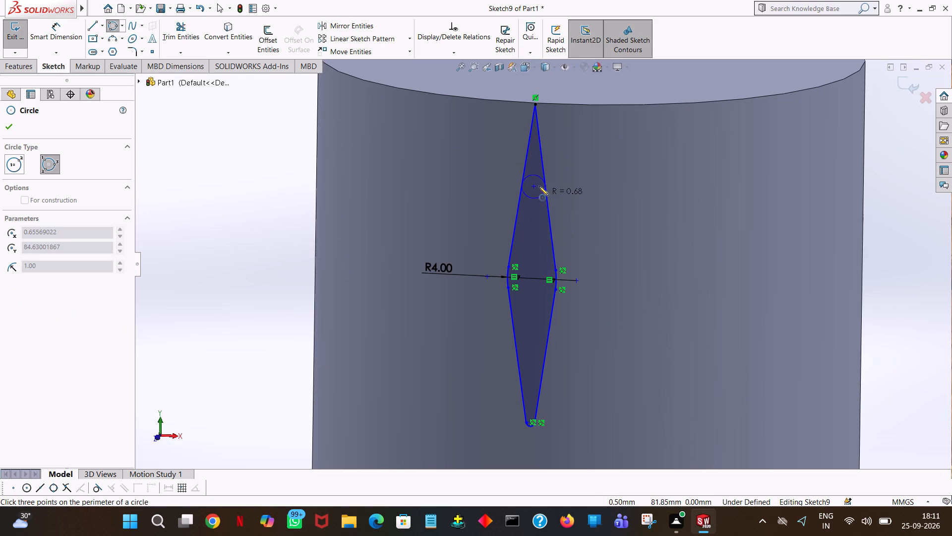
click(534, 139)
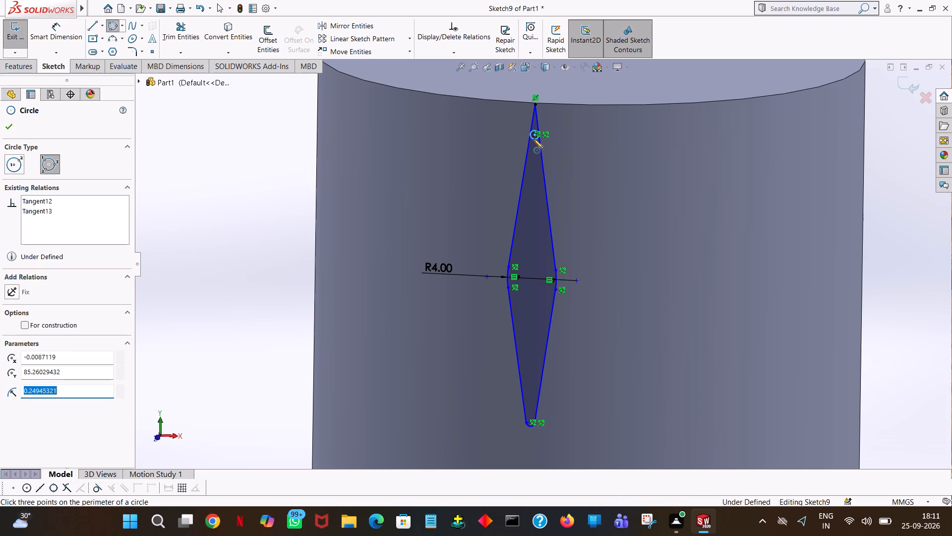
click(12, 130)
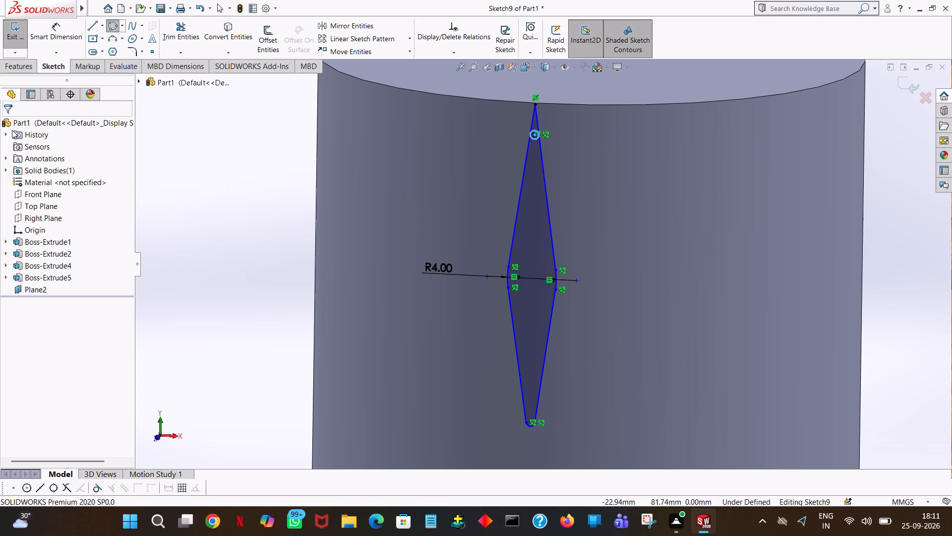
Trim the lower arc of the upper-tip circle and the two edge ends above it, leaving a rounded upper tip.
click(172, 31)
ctrl+scroll(561, 163, down, 7)
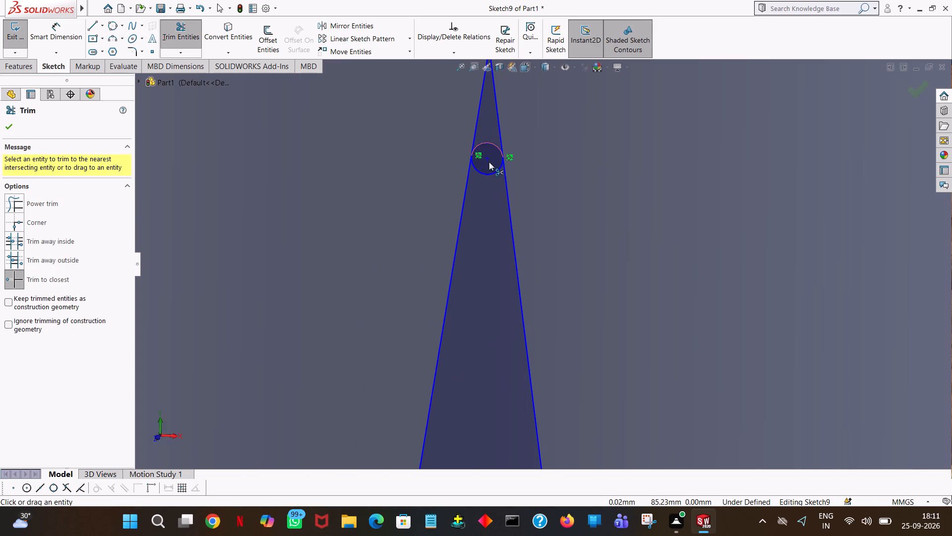
click(490, 174)
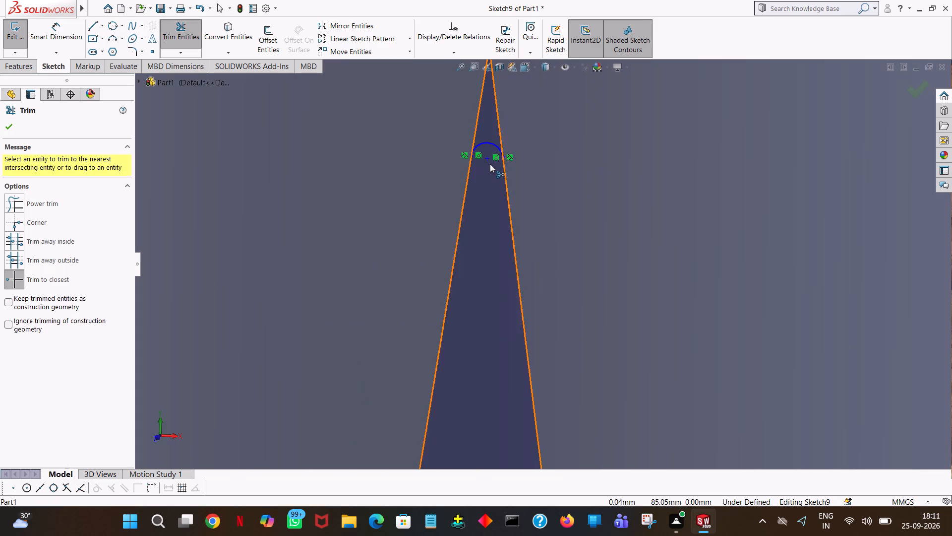
click(477, 114)
click(500, 119)
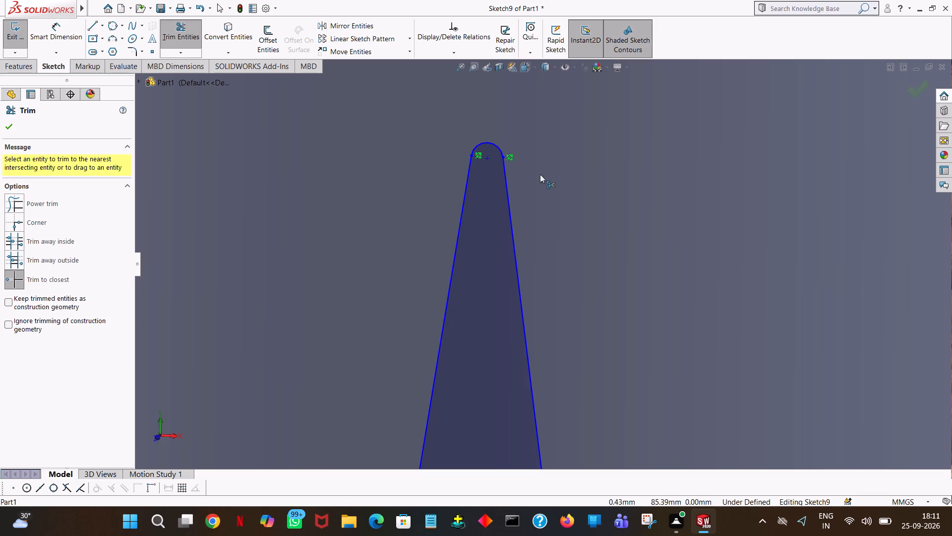
ctrl+scroll(561, 195, down, 1)
ctrl+scroll(576, 226, up, 10)
ctrl+scroll(512, 412, down, 1)
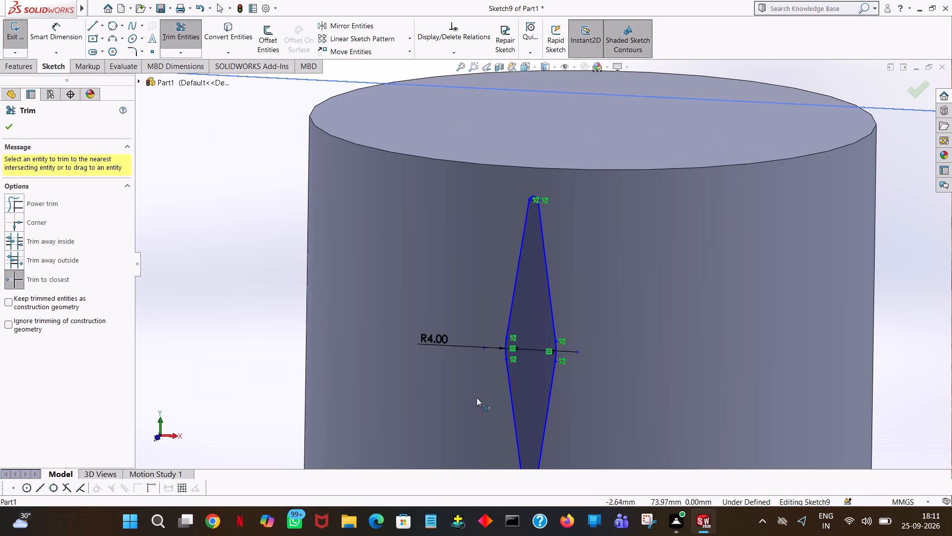
ctrl+scroll(0, 138, up, 1)
ctrl+click(14, 123)
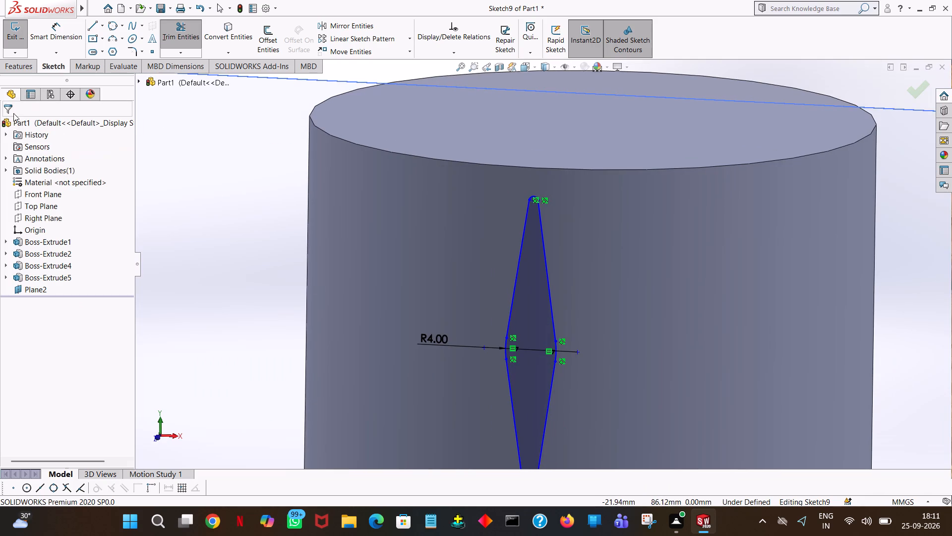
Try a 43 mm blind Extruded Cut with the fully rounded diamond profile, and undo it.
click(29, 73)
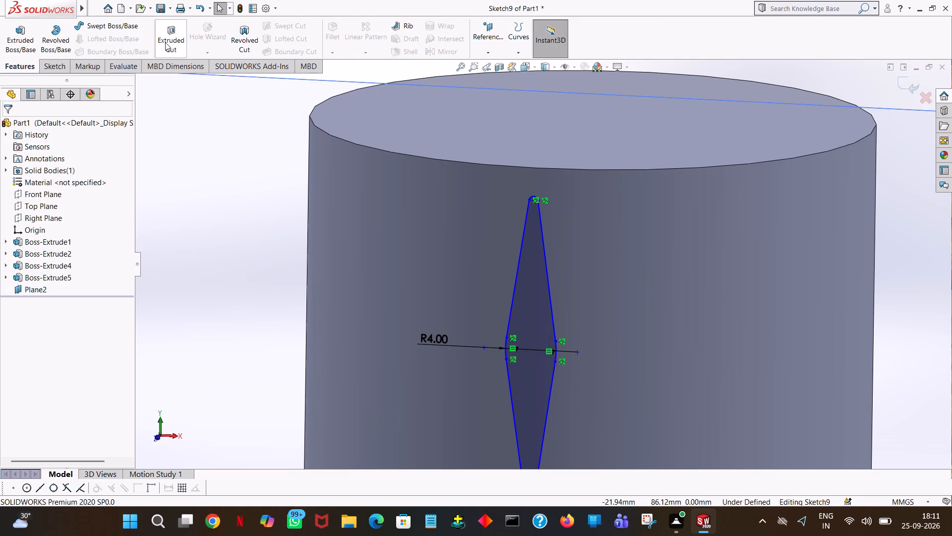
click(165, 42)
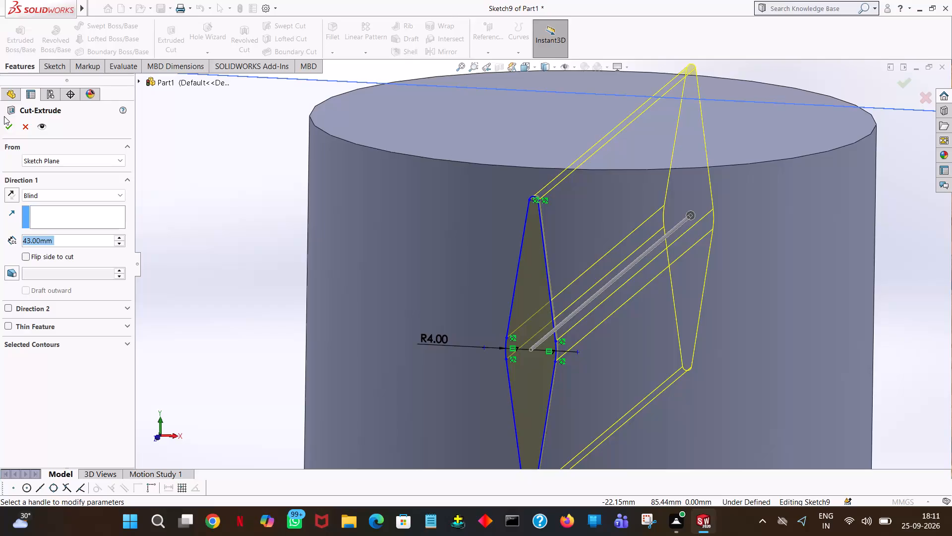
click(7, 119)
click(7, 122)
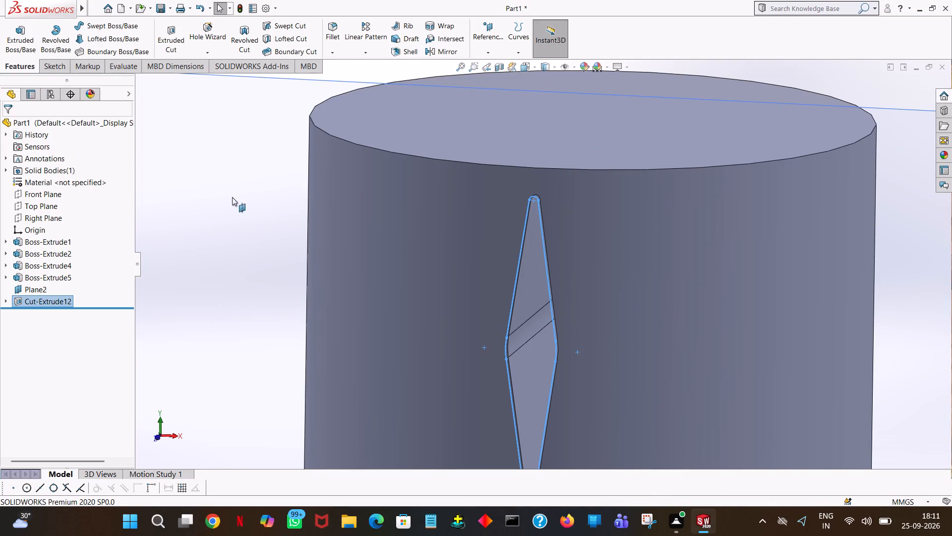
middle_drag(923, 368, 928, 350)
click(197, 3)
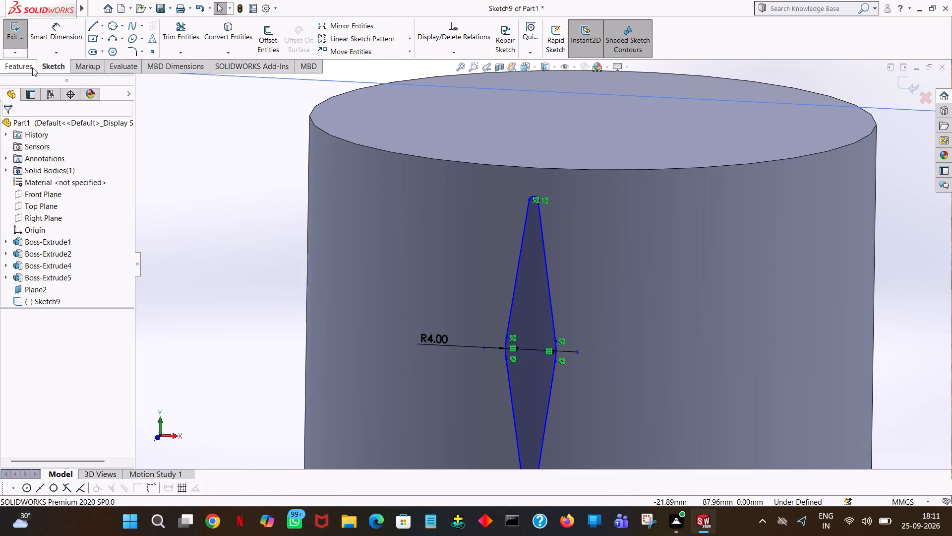
Cut the rounded diamond profile into the shaft extension with a 2 mm blind Extruded Cut.
click(32, 67)
click(164, 35)
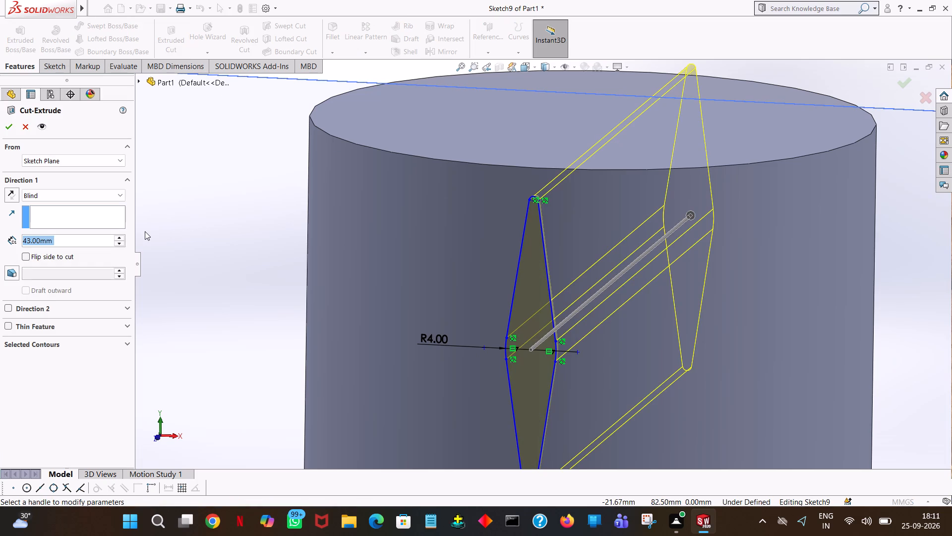
key(1)
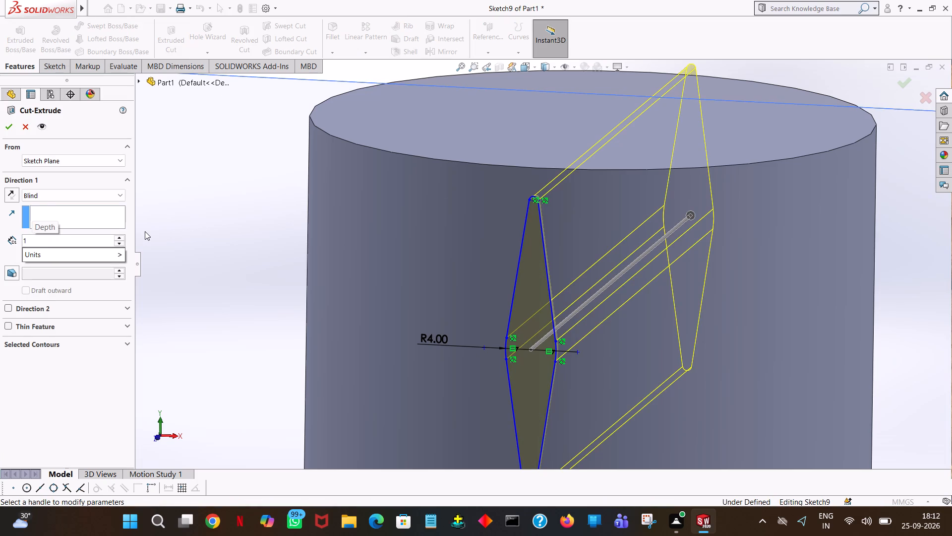
key(BackSpace)
key(2)
click(153, 217)
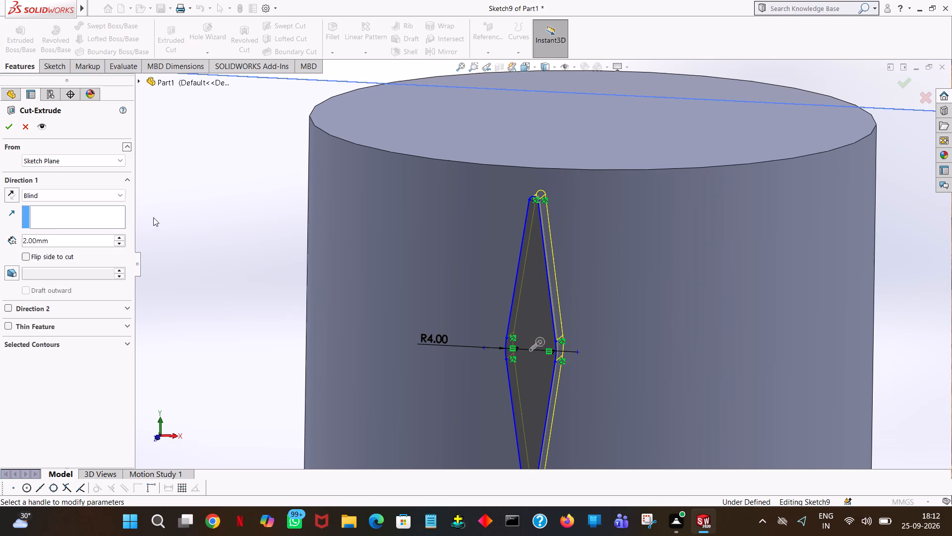
click(12, 124)
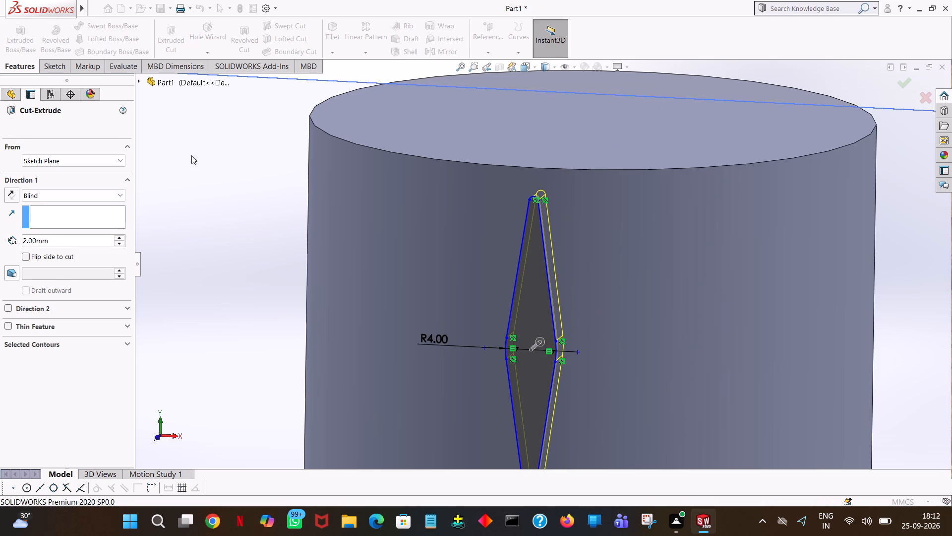
click(188, 175)
Circular-pattern the diamond cut around the shaft extension's cylindrical face with 18 equally spaced instances over 360 degrees.
middle_drag(208, 193, 234, 152)
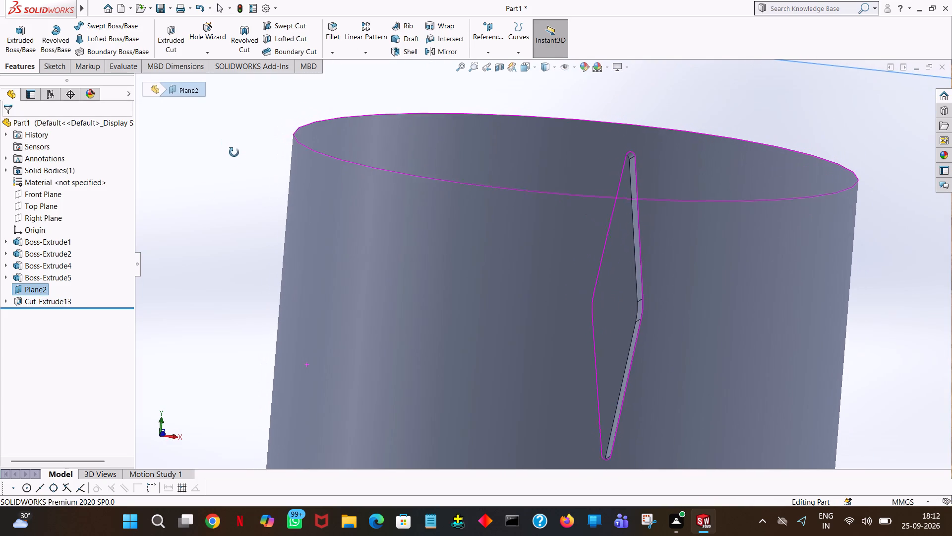
middle_drag(234, 152, 235, 153)
ctrl+scroll(235, 153, down, 5)
ctrl+scroll(281, 174, up, 10)
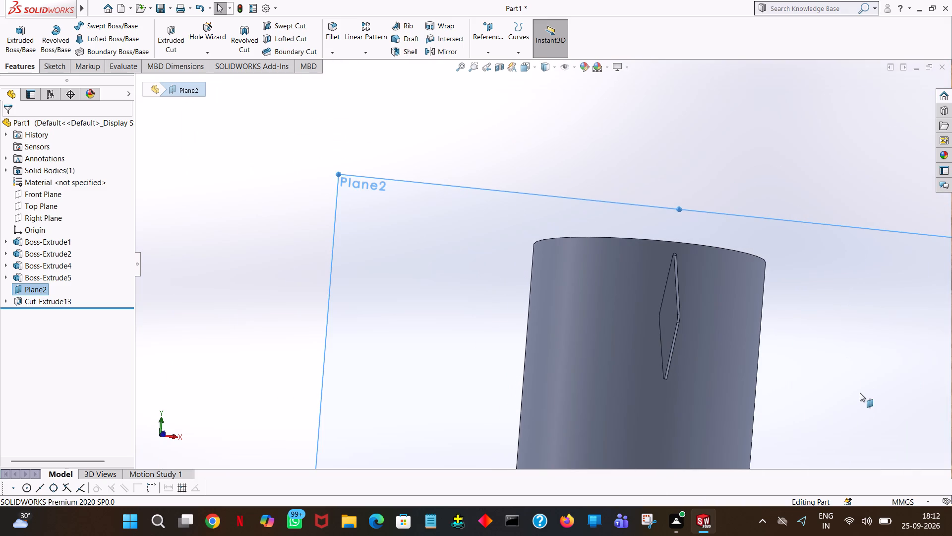
ctrl+scroll(859, 402, up, 3)
middle_drag(722, 390, 712, 435)
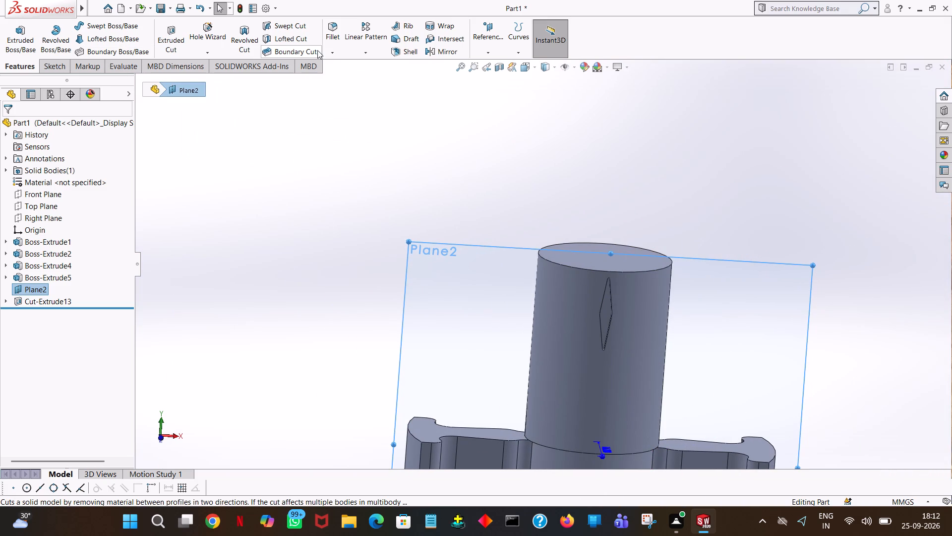
click(368, 55)
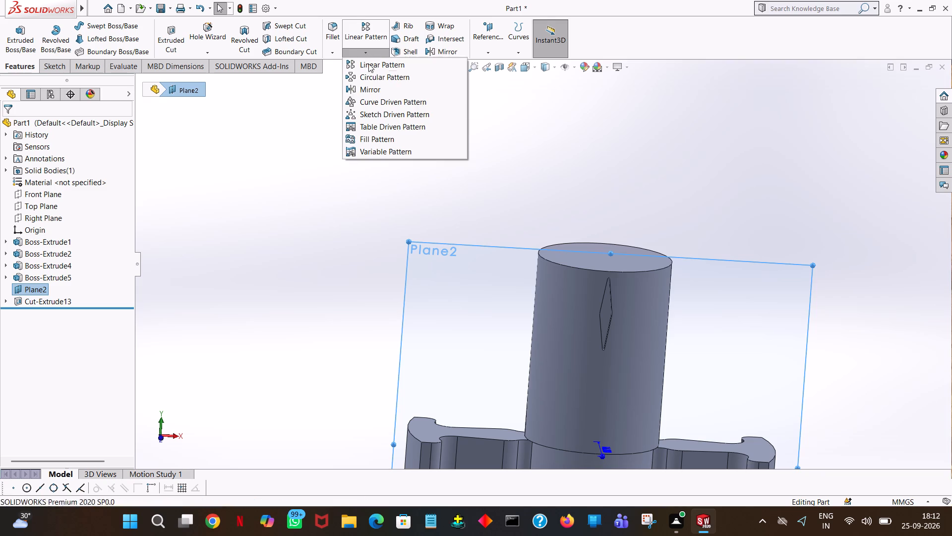
click(369, 78)
drag(369, 78, 393, 87)
ctrl+scroll(575, 336, down, 3)
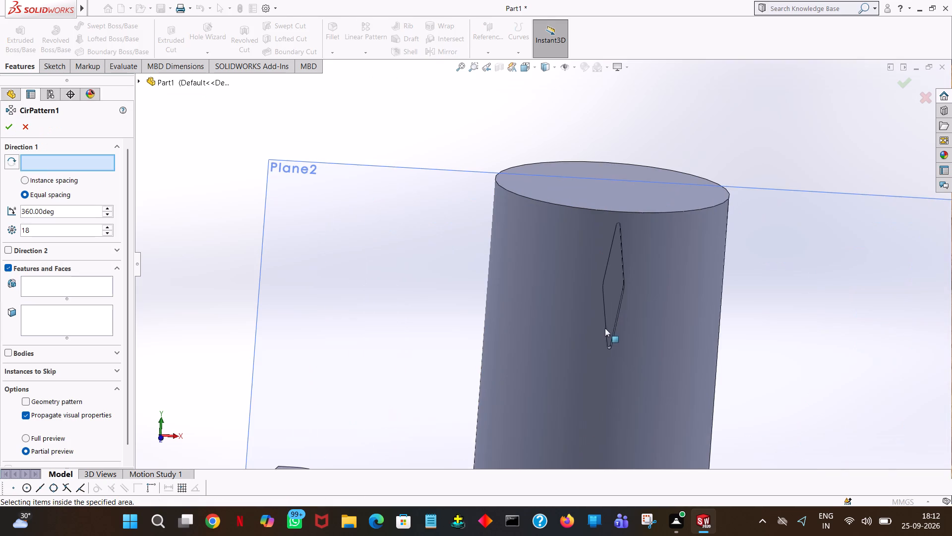
click(620, 313)
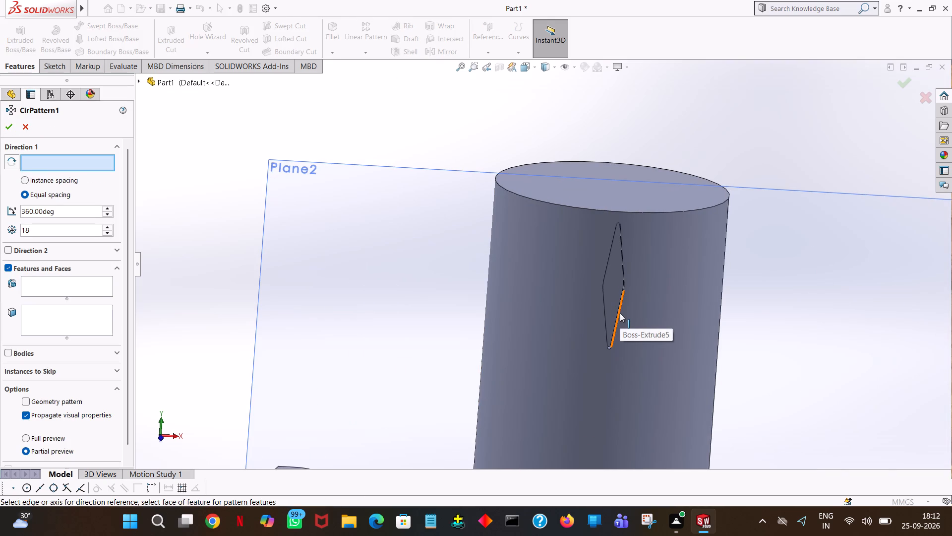
click(611, 313)
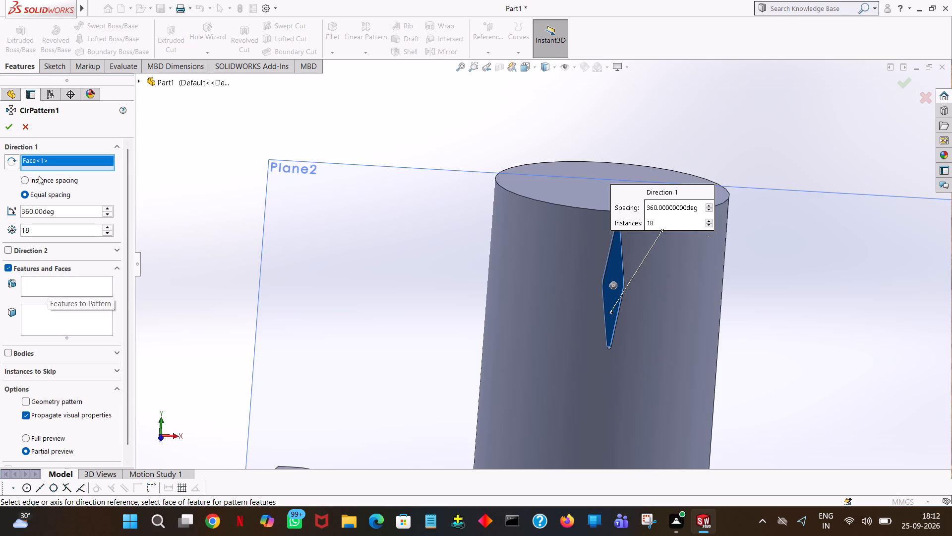
click(562, 206)
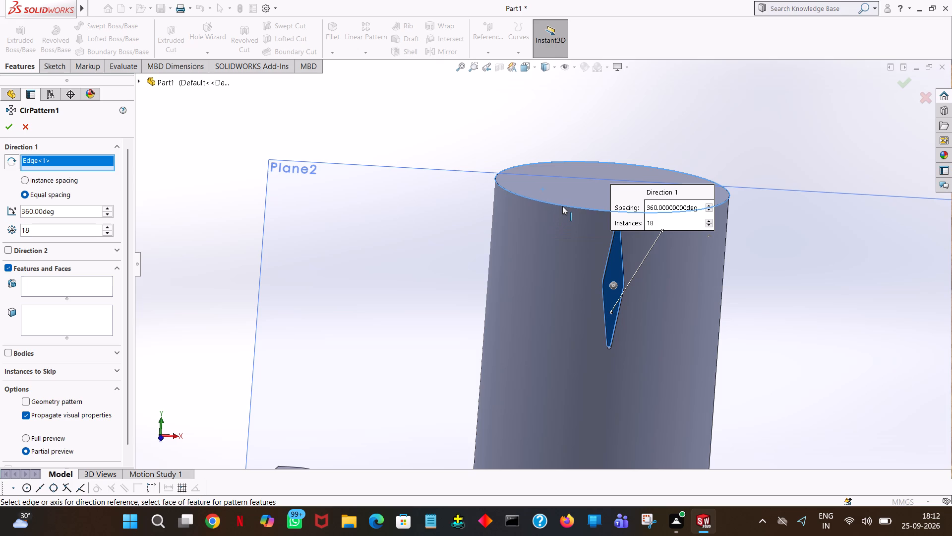
click(513, 285)
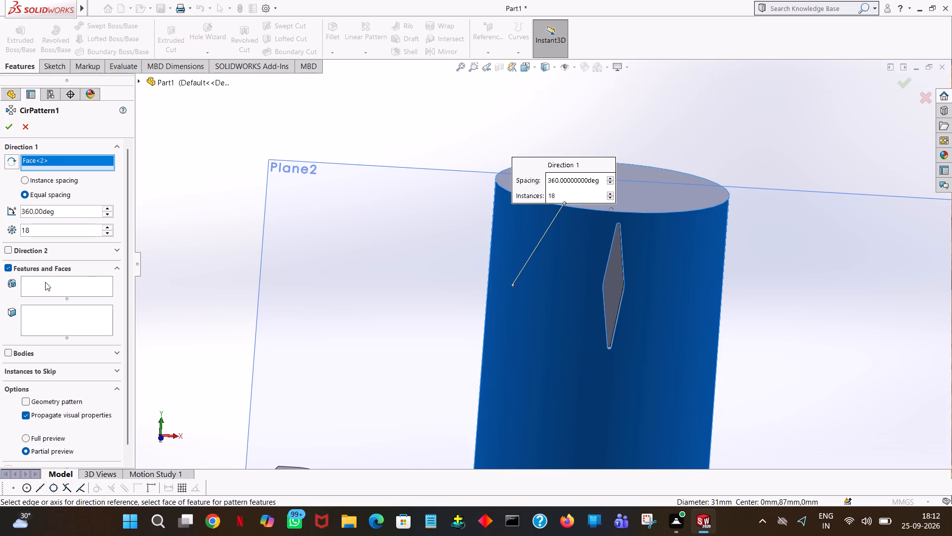
click(60, 289)
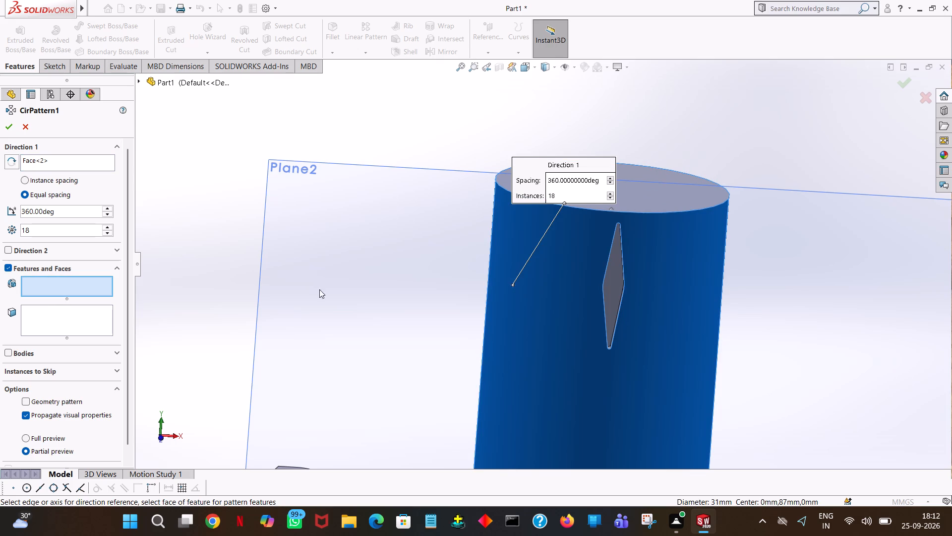
click(616, 285)
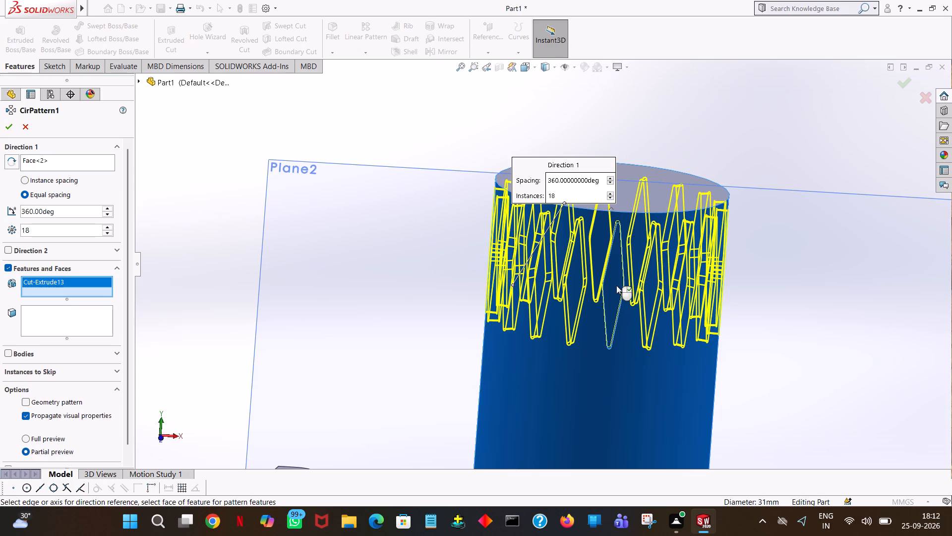
middle_drag(818, 325, 777, 328)
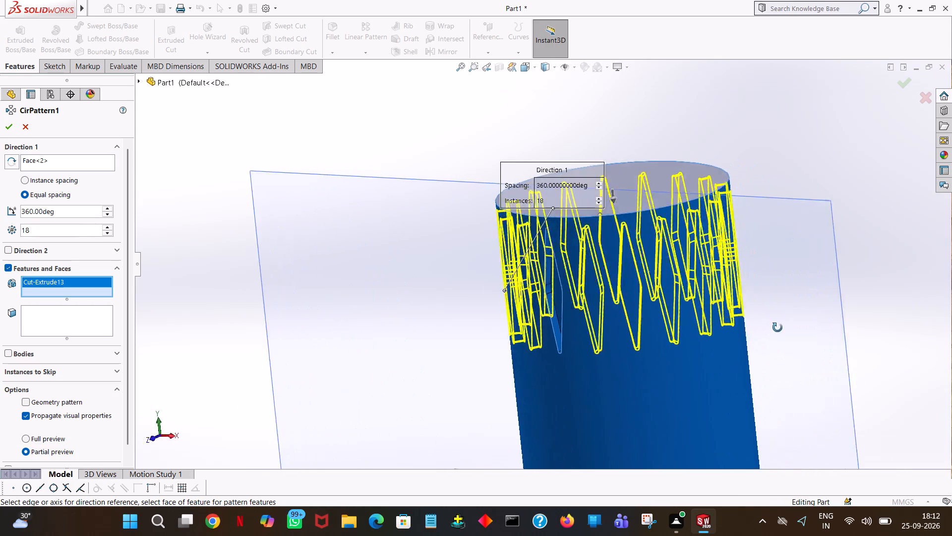
middle_drag(777, 328, 795, 318)
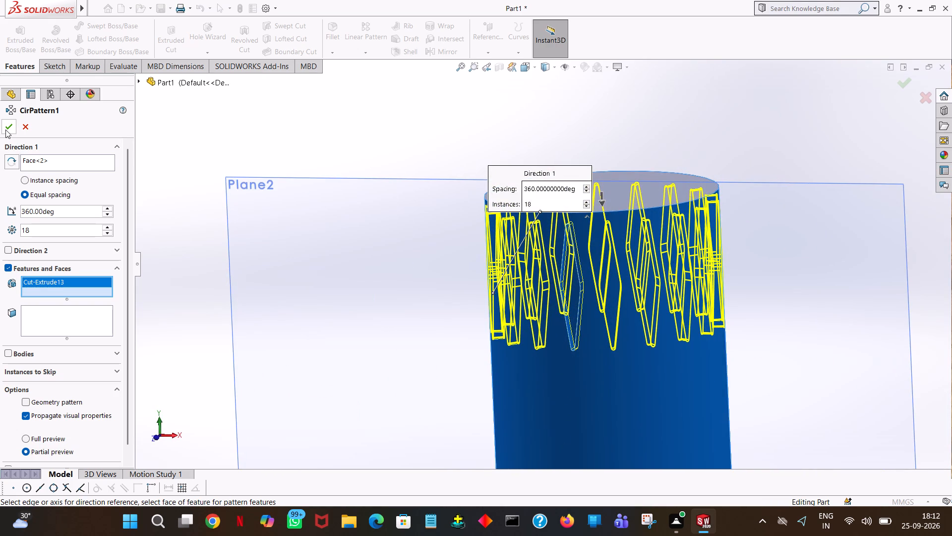
click(5, 130)
click(594, 121)
Examine the patterned diamond grooves around the shaft extension and the rest of the connector from several angles.
middle_drag(658, 134, 677, 134)
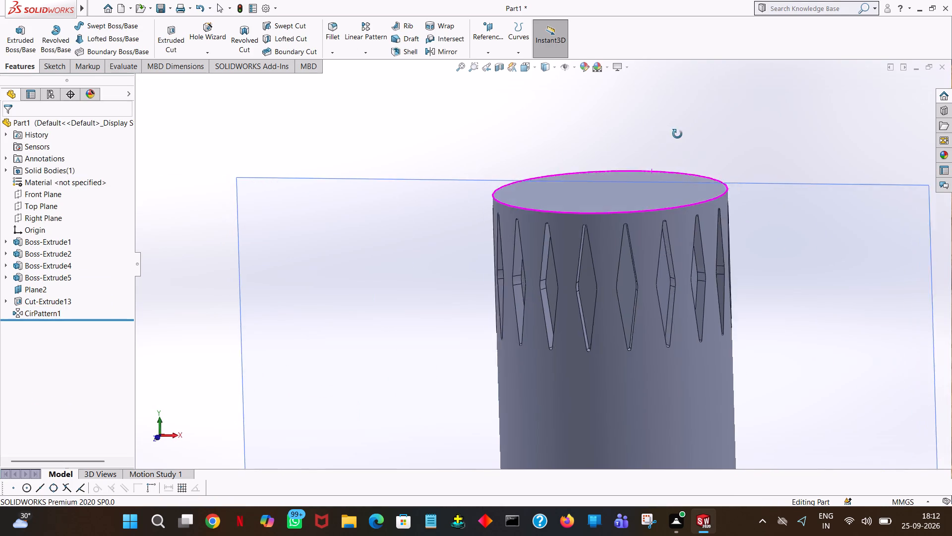
middle_drag(677, 134, 602, 176)
ctrl+scroll(611, 182, down, 3)
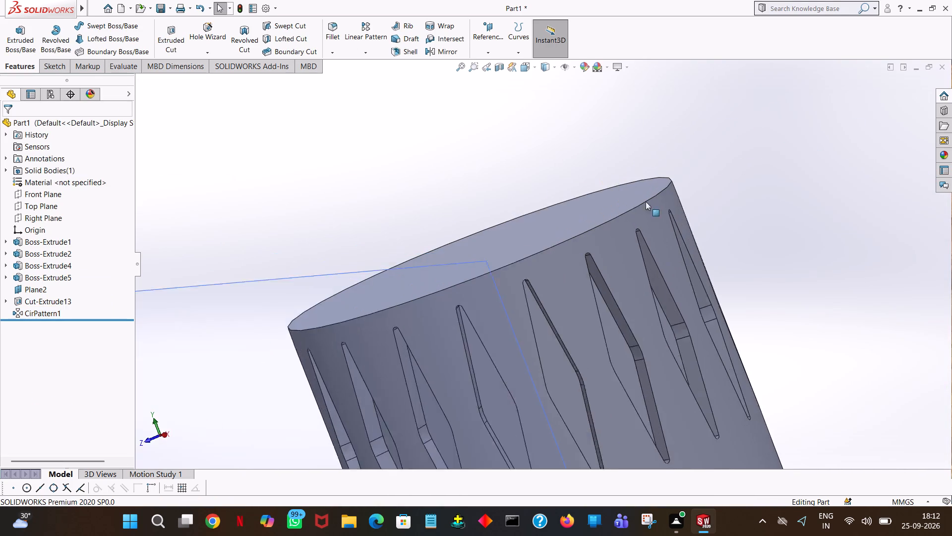
ctrl+scroll(646, 201, down, 2)
ctrl+scroll(693, 301, up, 11)
middle_drag(691, 305, 828, 222)
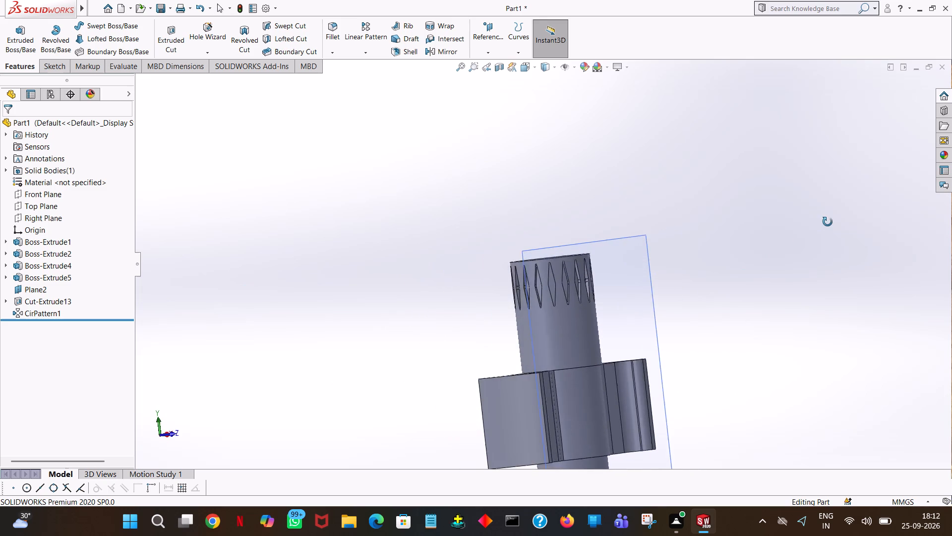
middle_drag(828, 222, 612, 361)
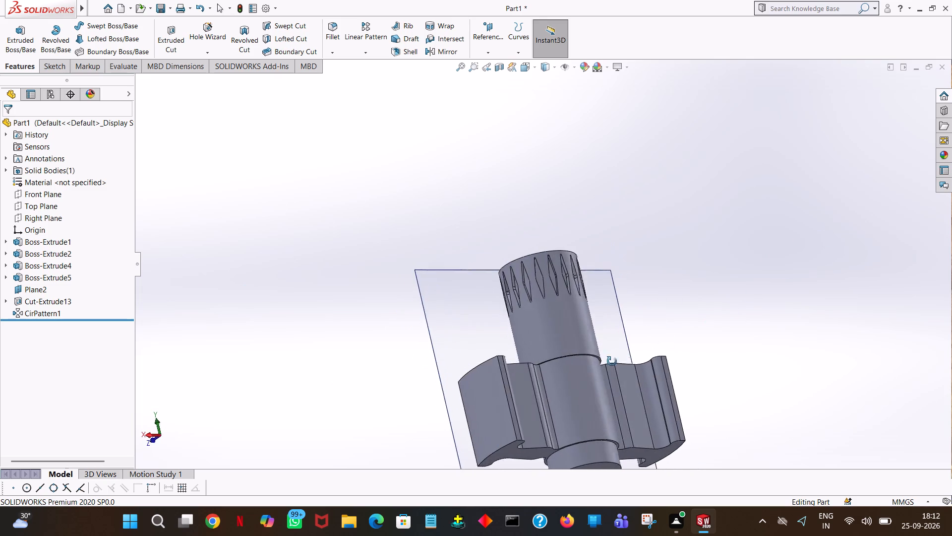
middle_drag(612, 361, 583, 440)
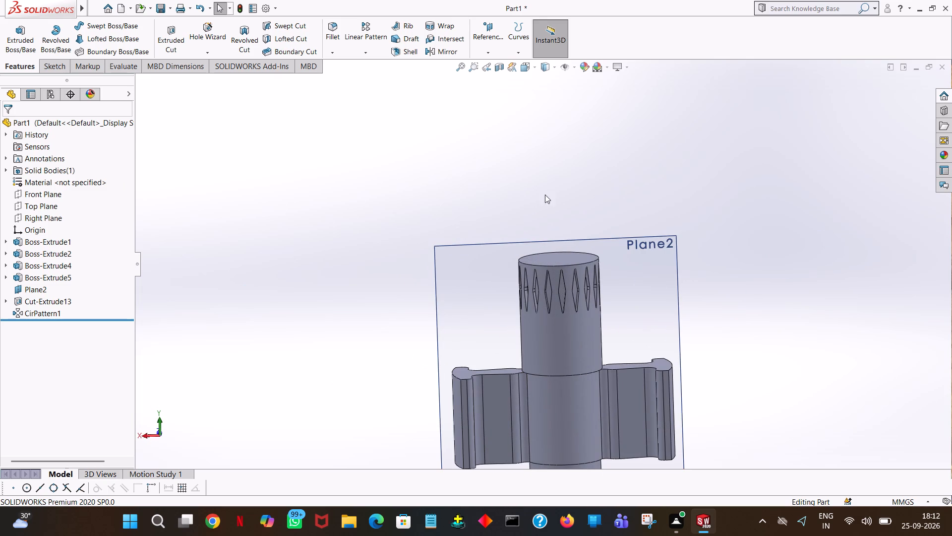
middle_drag(732, 270, 495, 325)
middle_drag(697, 348, 737, 351)
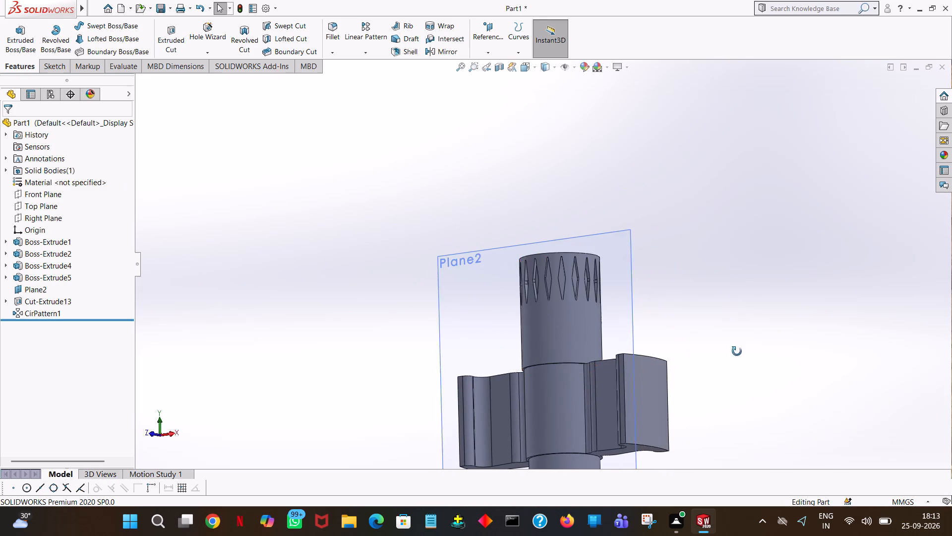
middle_drag(737, 351, 755, 354)
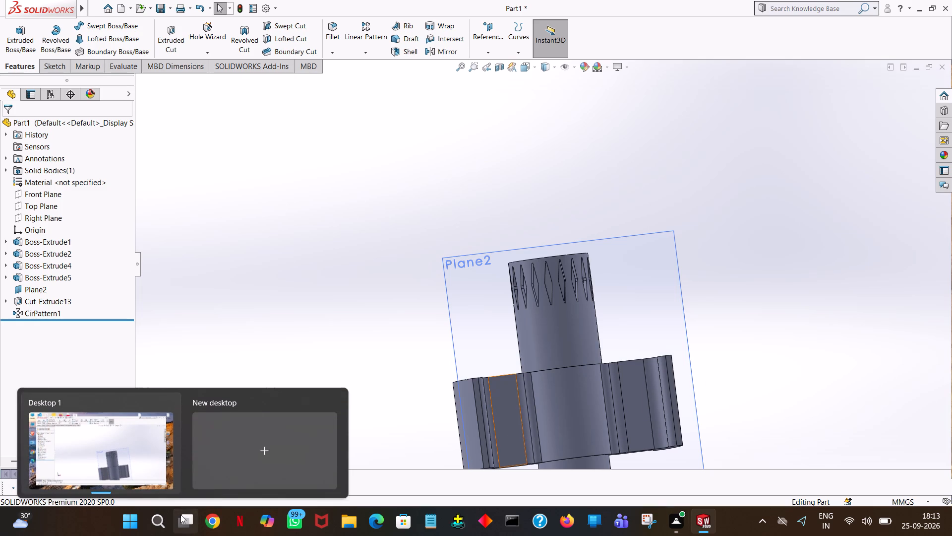
click(284, 240)
Start an Extruded Cut sketch on the wing's flat side face and draw a 27.5 mm horizontal line in +X from the shaft centreline at wing mid-height.
click(166, 33)
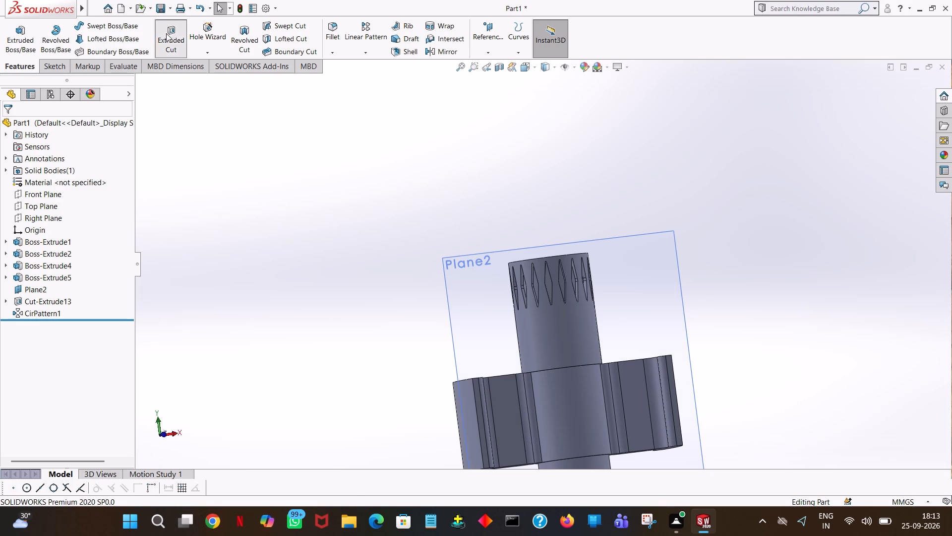
click(507, 428)
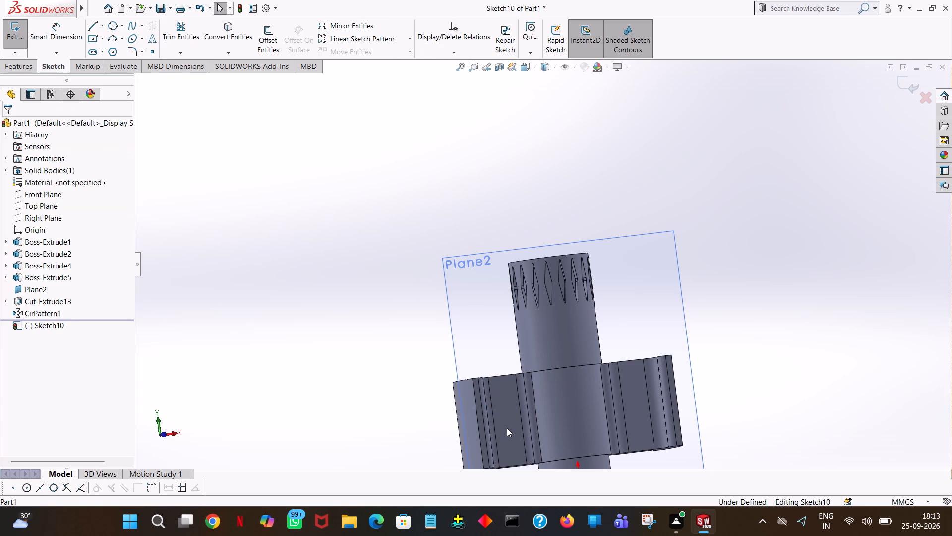
key(space)
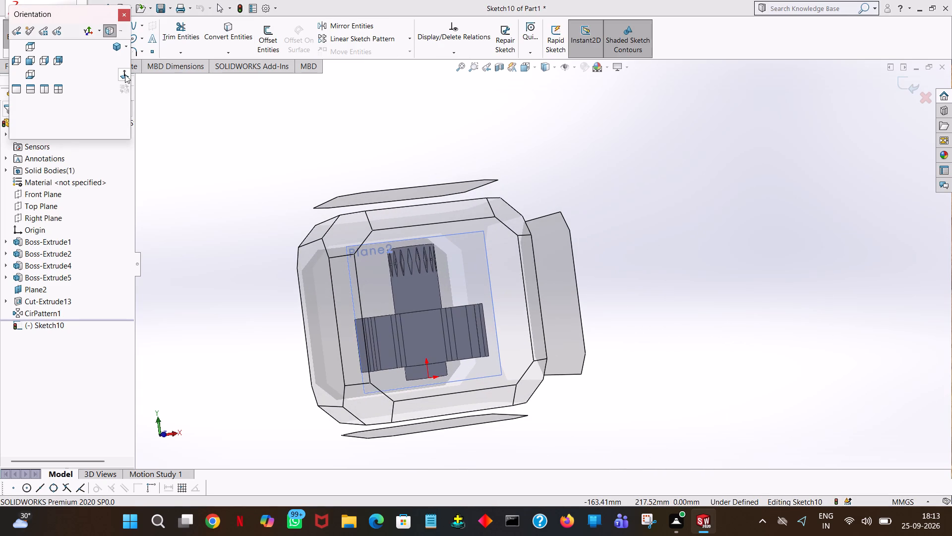
click(125, 74)
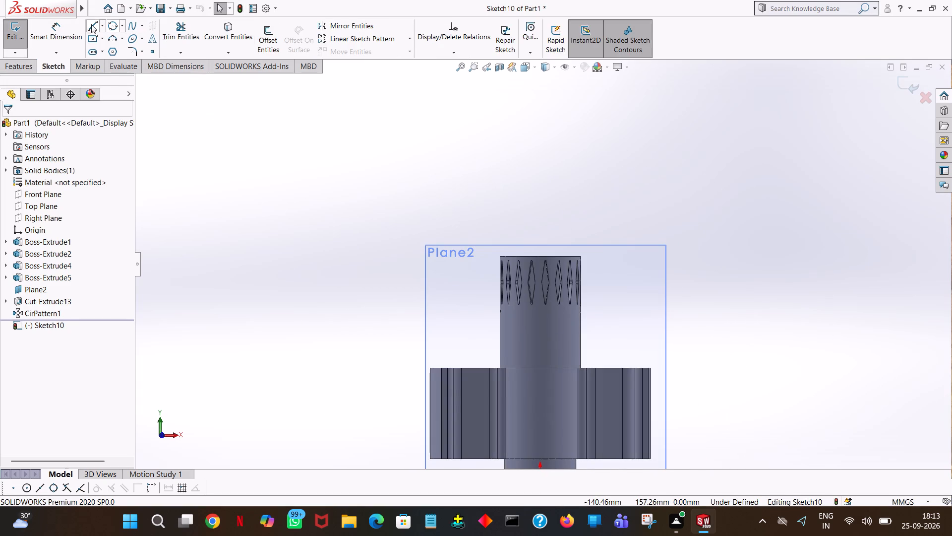
click(88, 24)
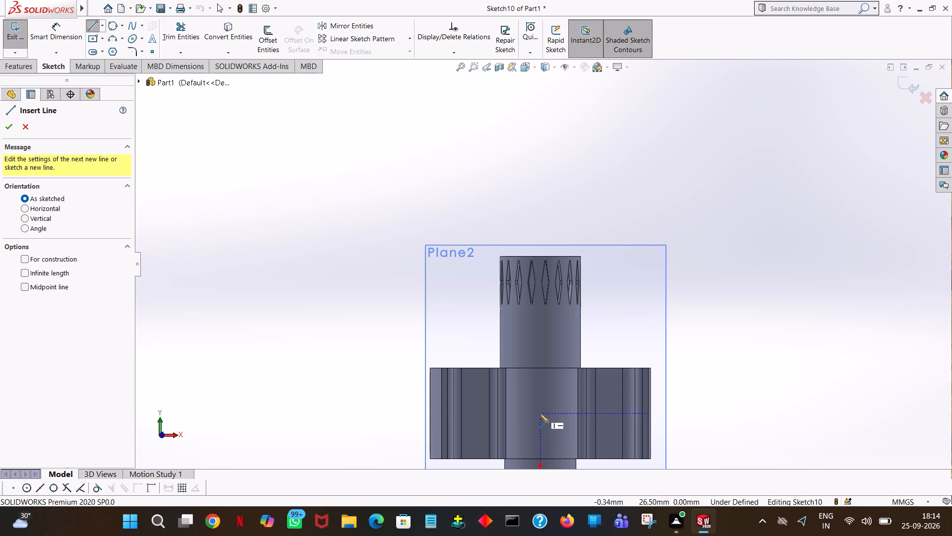
click(539, 413)
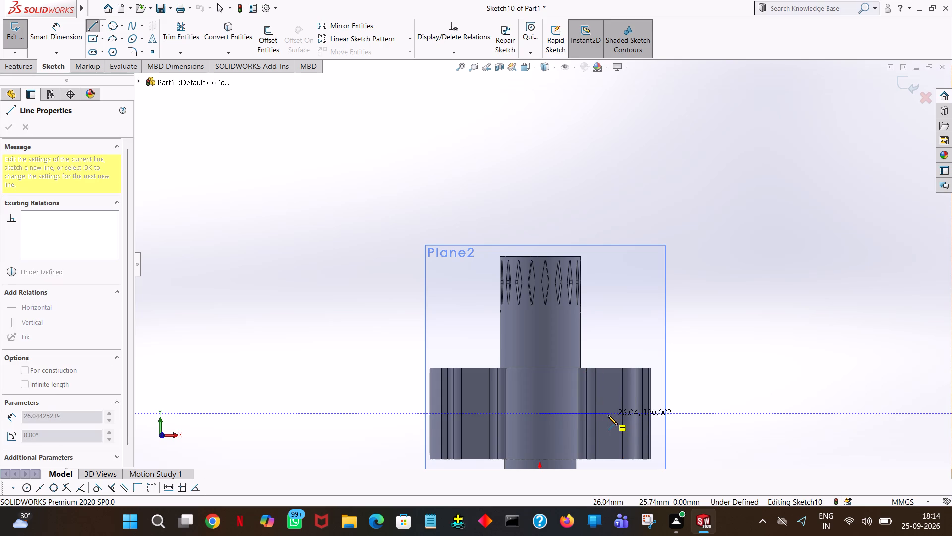
click(608, 415)
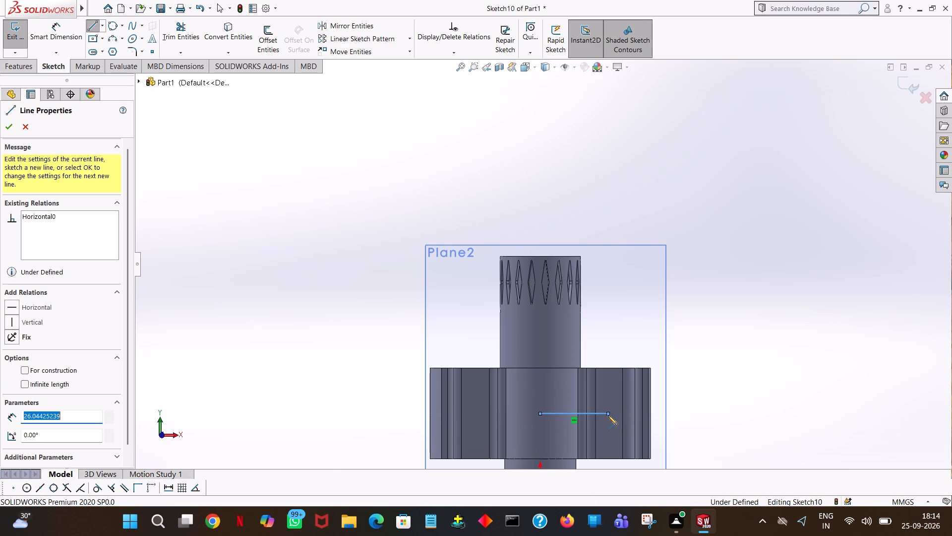
text(55/2)
key(Return)
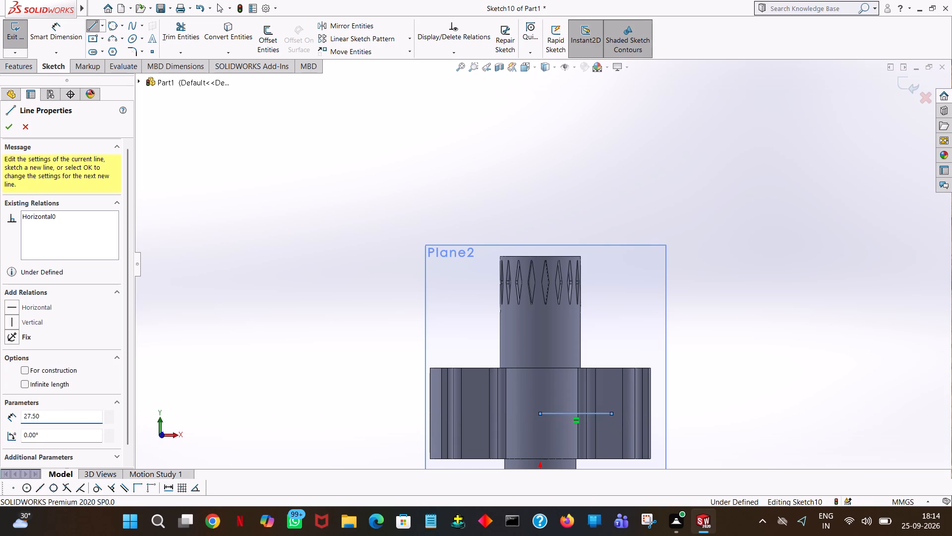
right_click(608, 415)
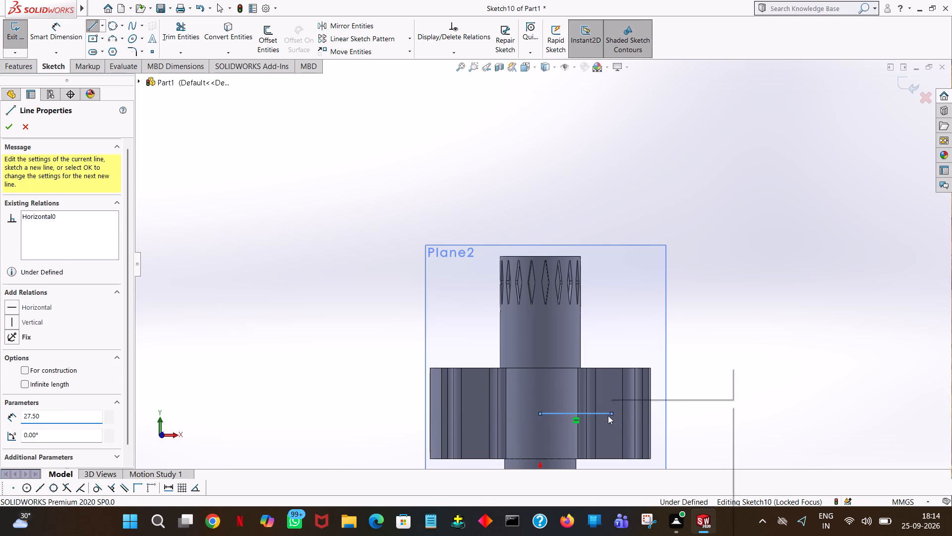
click(642, 413)
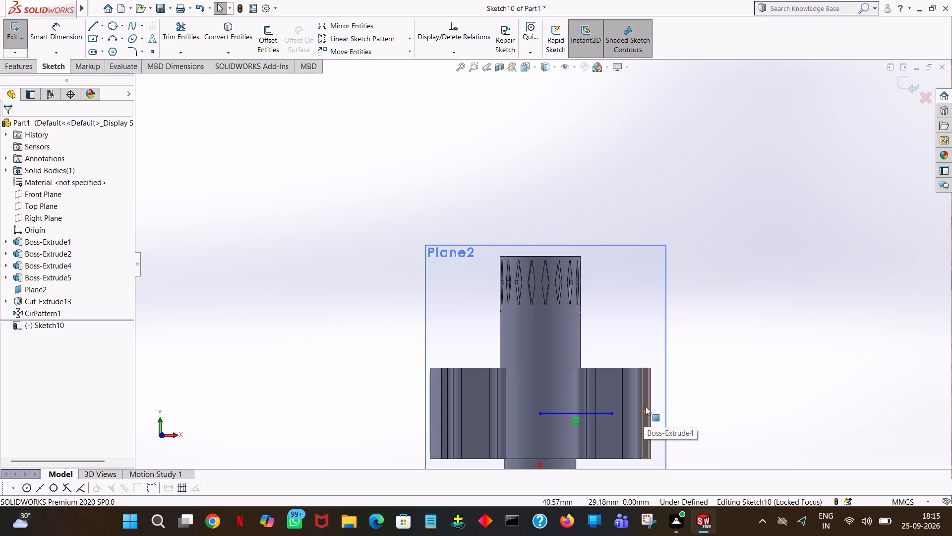
Sketch a circle of about 4.21 mm radius centred on the outer end of the 27.5 mm line.
click(122, 24)
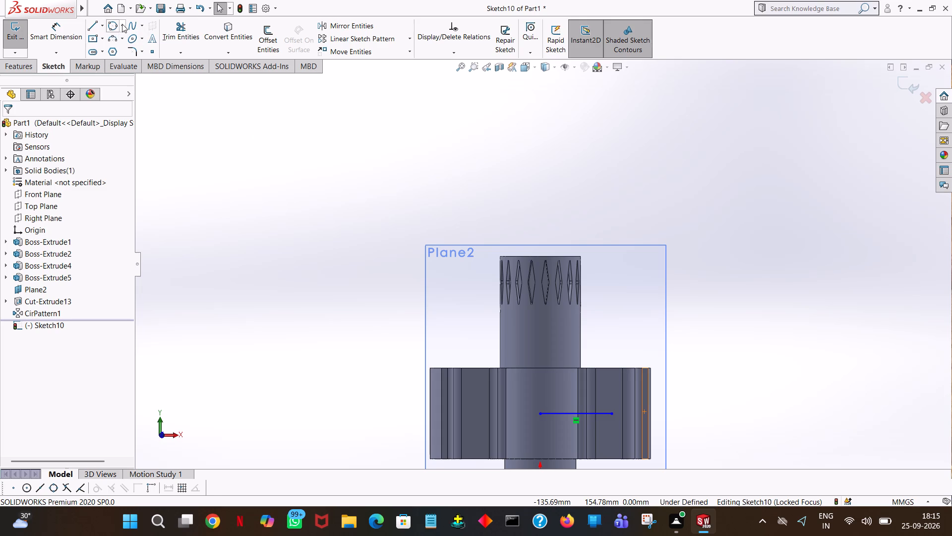
click(126, 42)
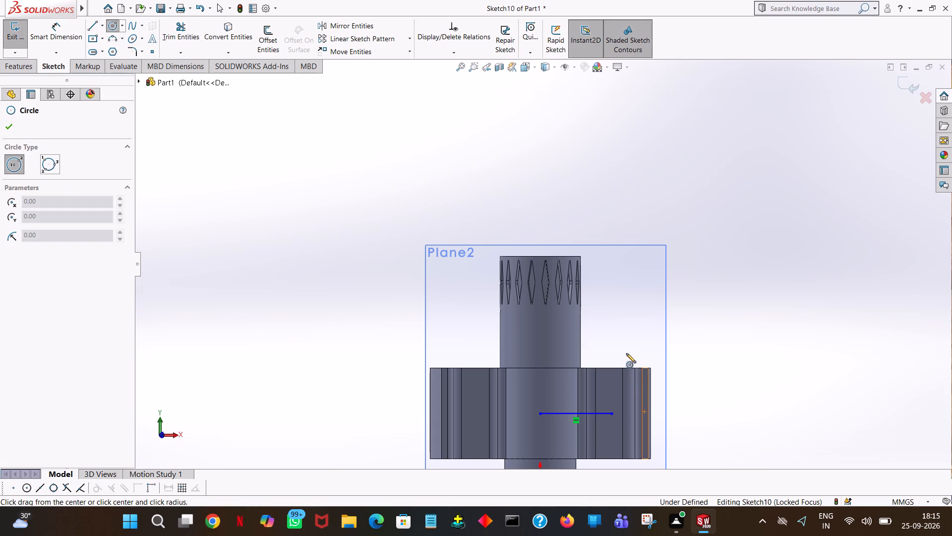
click(612, 414)
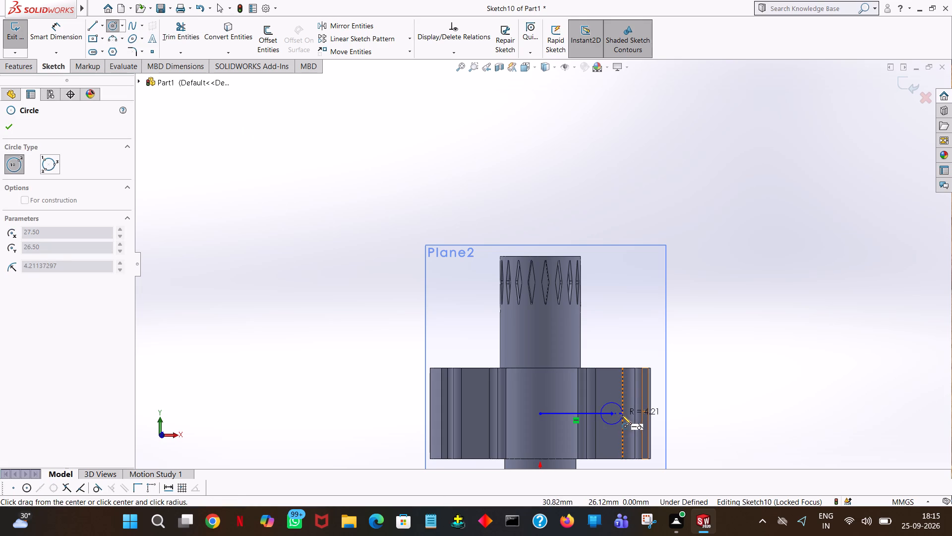
click(622, 415)
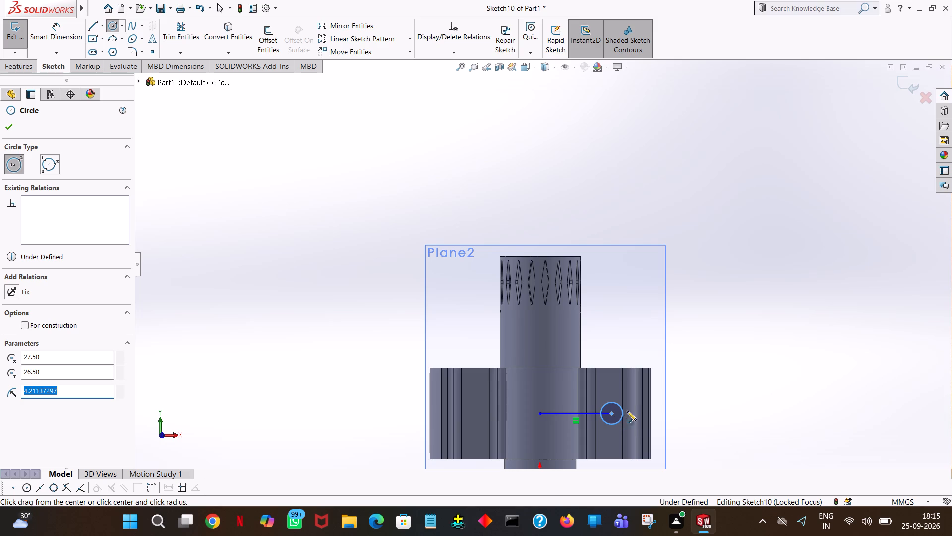
click(9, 129)
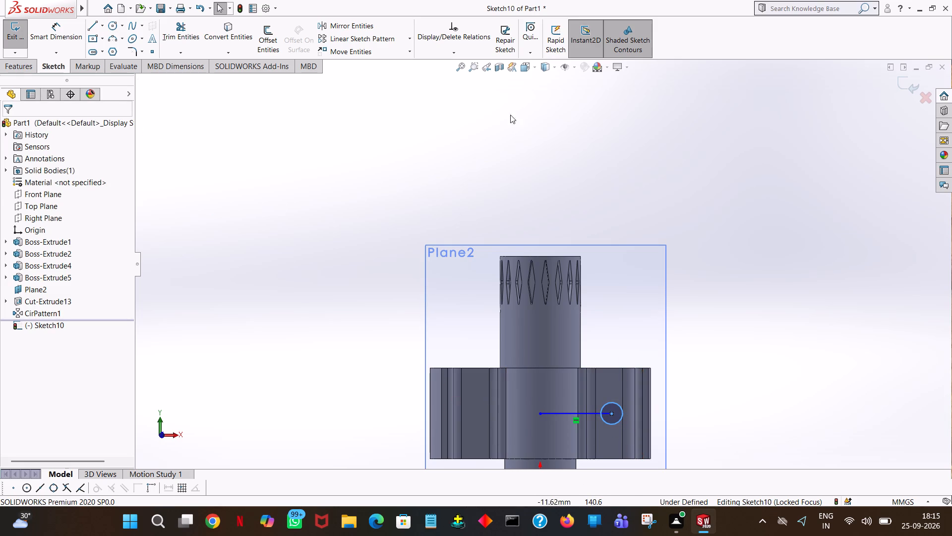
Trim away the 27.5 mm horizontal line, including its portion inside the circle on the wing.
click(462, 68)
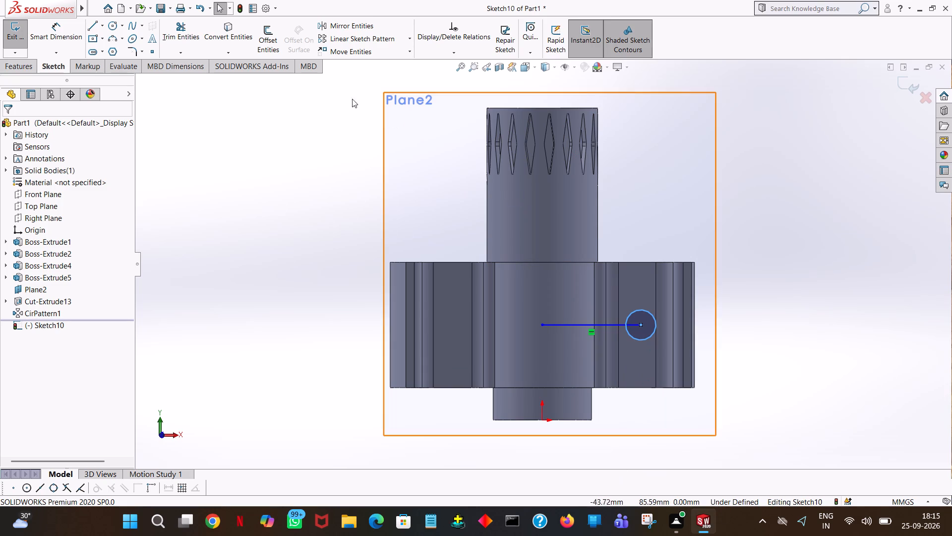
click(179, 19)
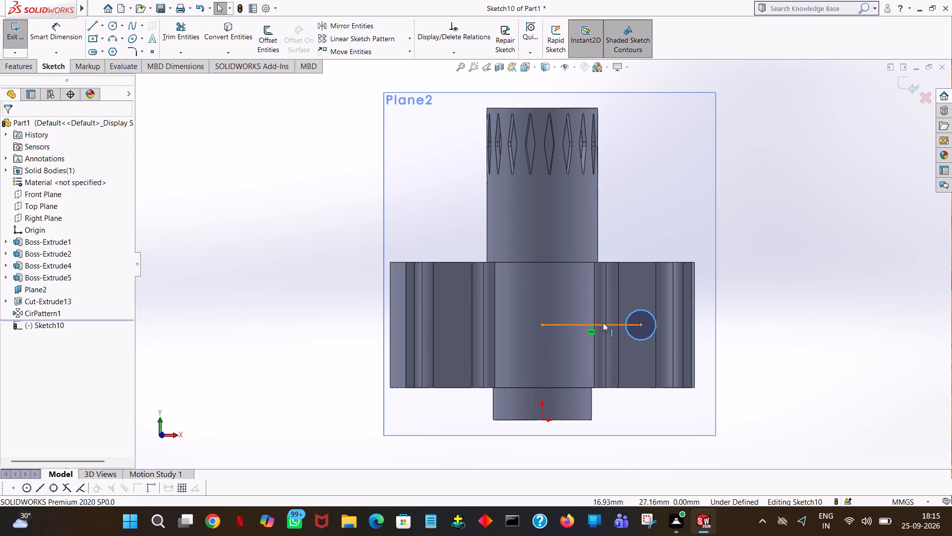
click(603, 323)
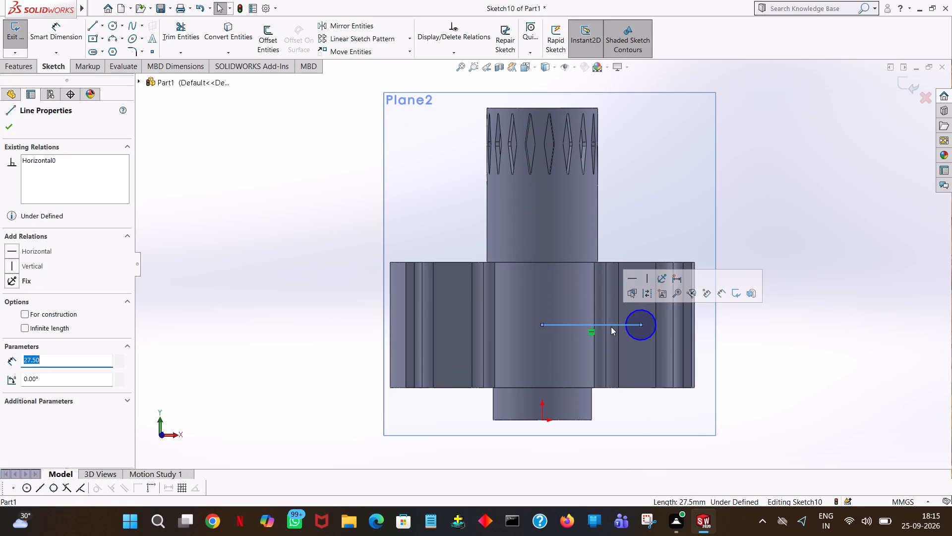
click(245, 214)
click(173, 20)
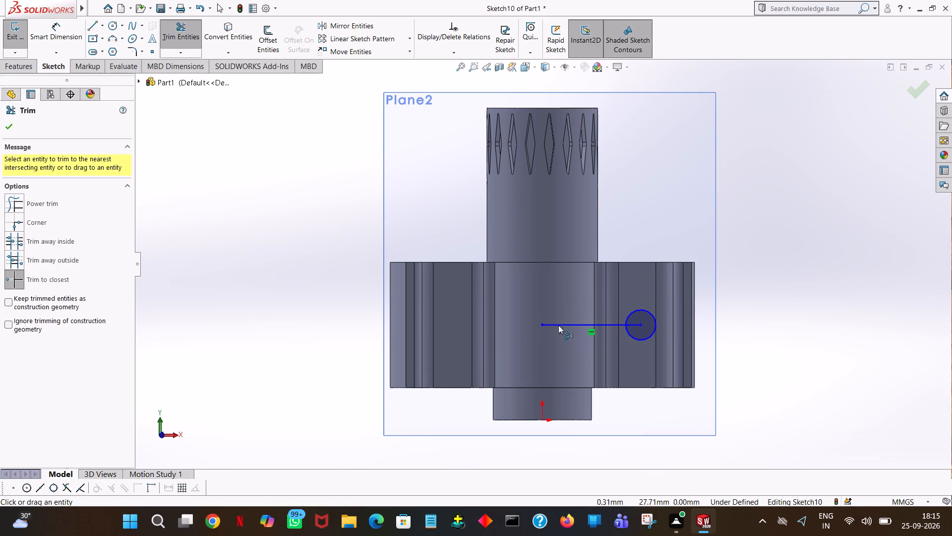
click(612, 323)
click(628, 324)
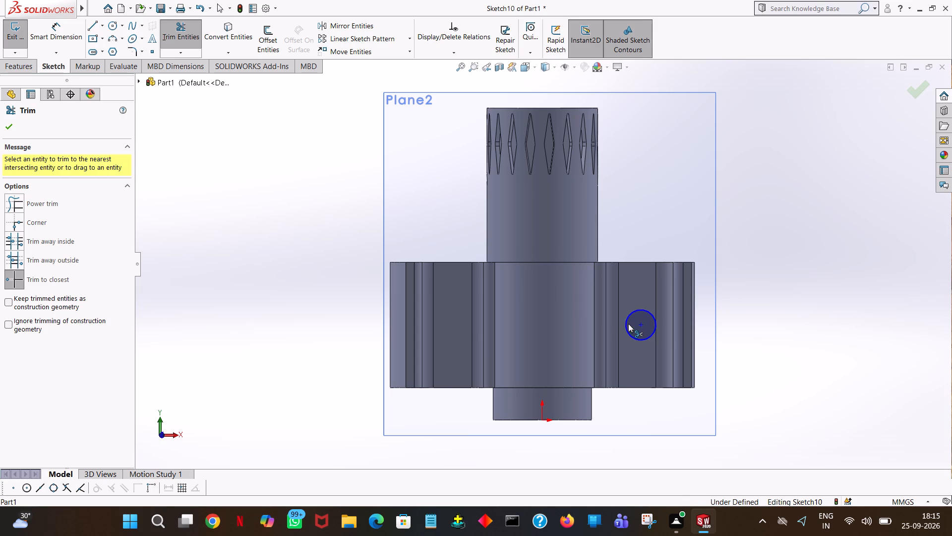
click(6, 127)
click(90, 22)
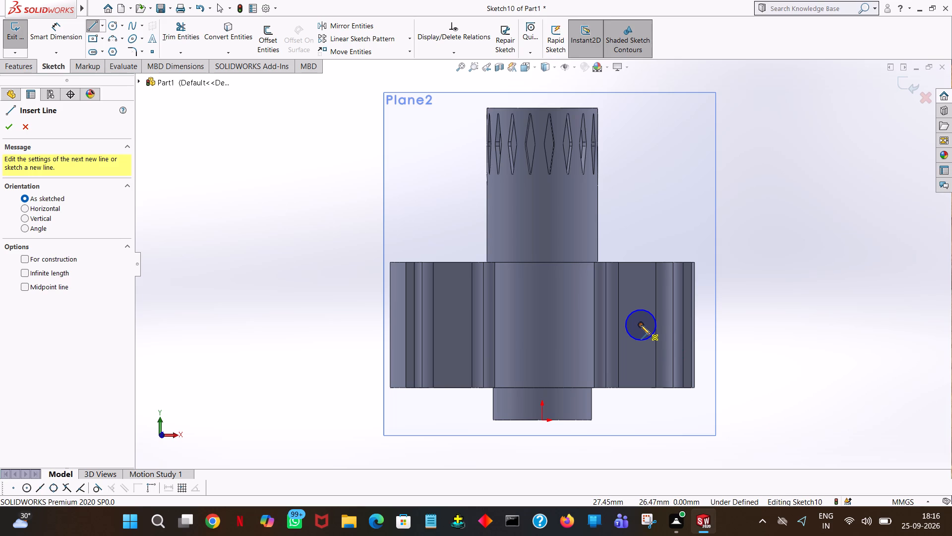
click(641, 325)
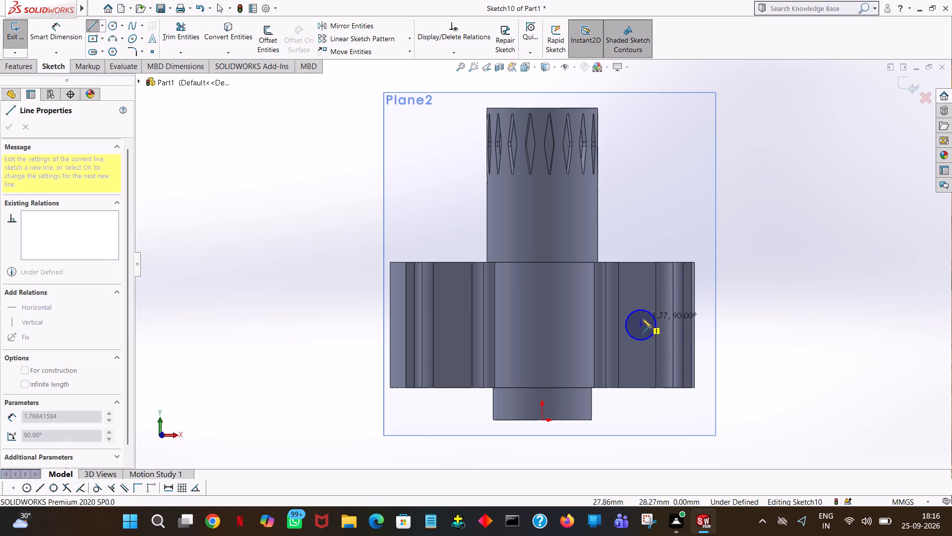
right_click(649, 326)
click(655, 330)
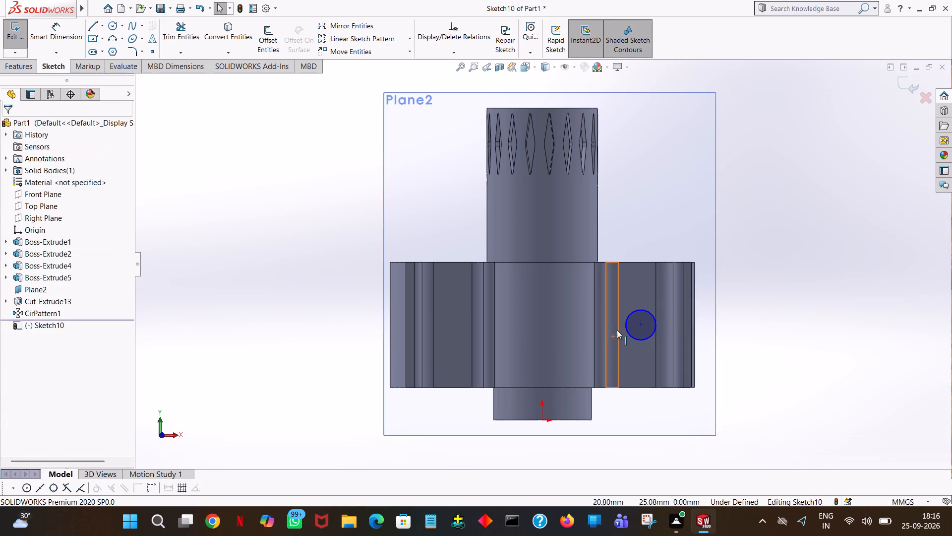
Sketch a circle of 0.80 mm radius concentric with the larger circle on the wing's side face.
ctrl+scroll(647, 325, down, 4)
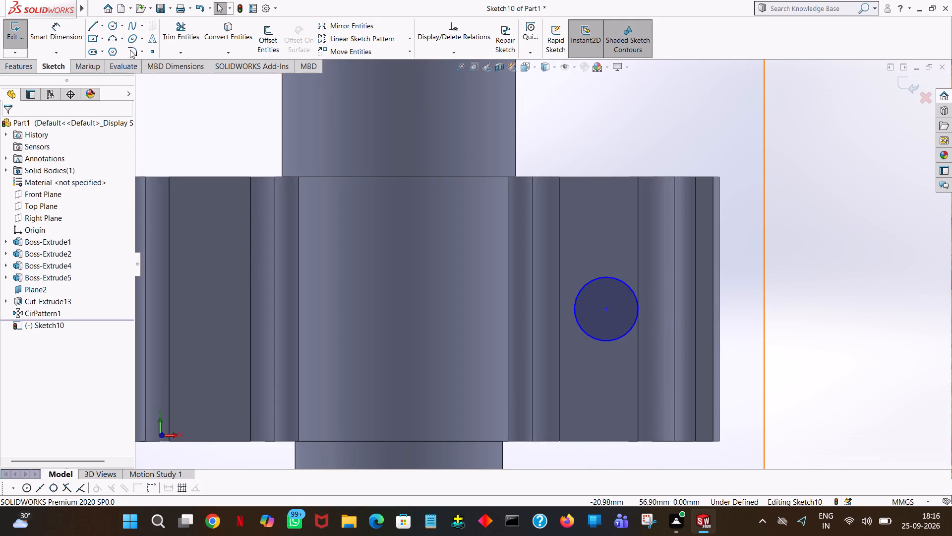
click(113, 26)
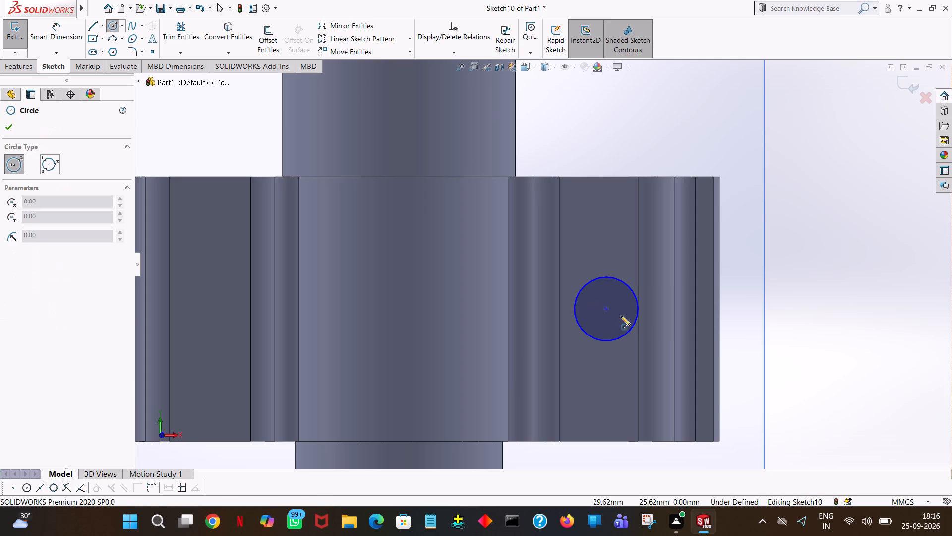
click(607, 310)
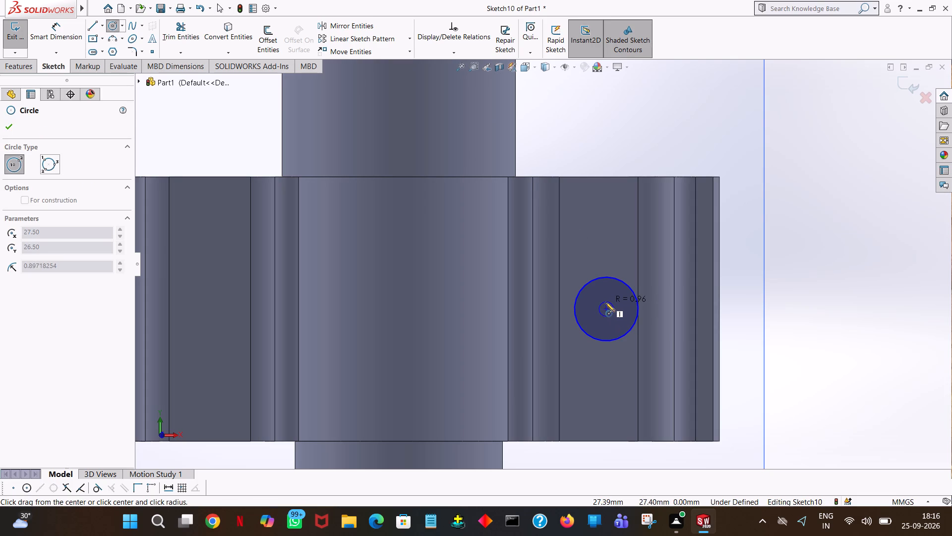
click(605, 303)
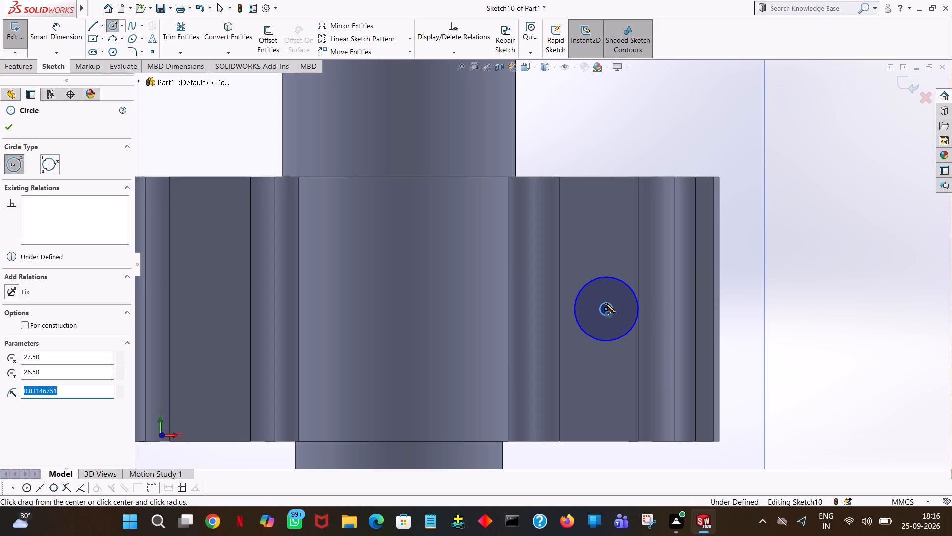
text(0.80)
key(Return)
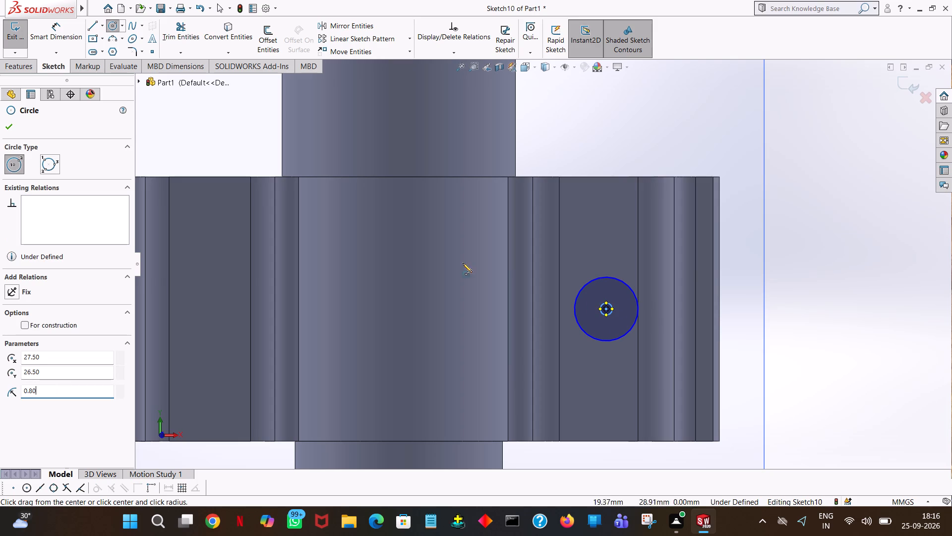
click(8, 130)
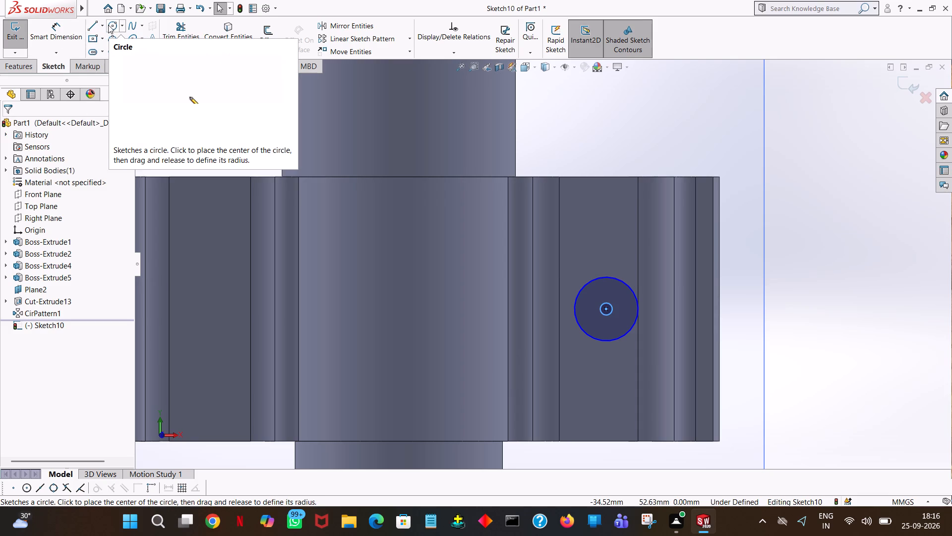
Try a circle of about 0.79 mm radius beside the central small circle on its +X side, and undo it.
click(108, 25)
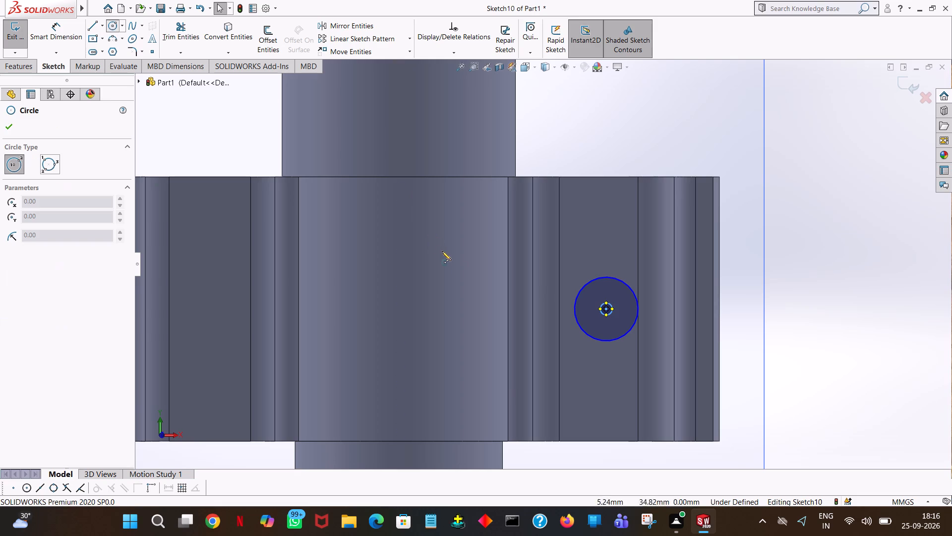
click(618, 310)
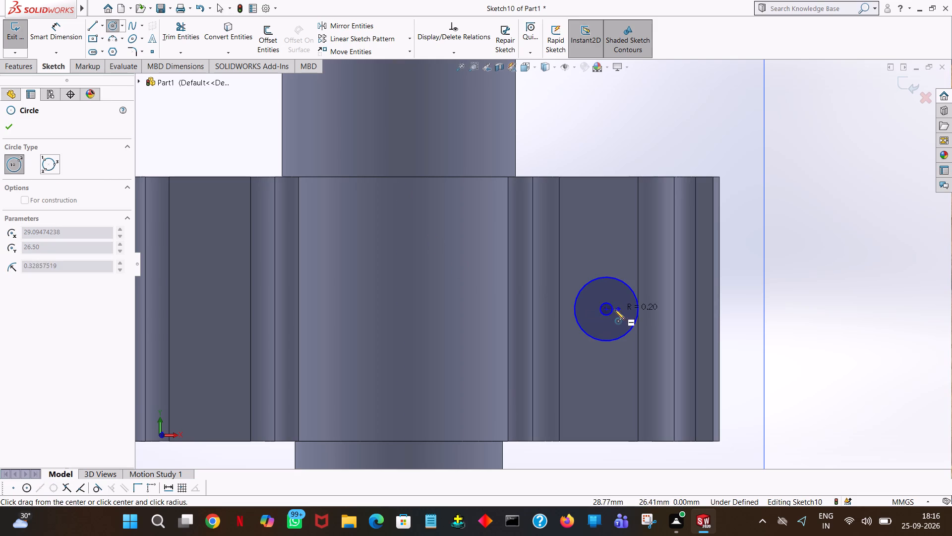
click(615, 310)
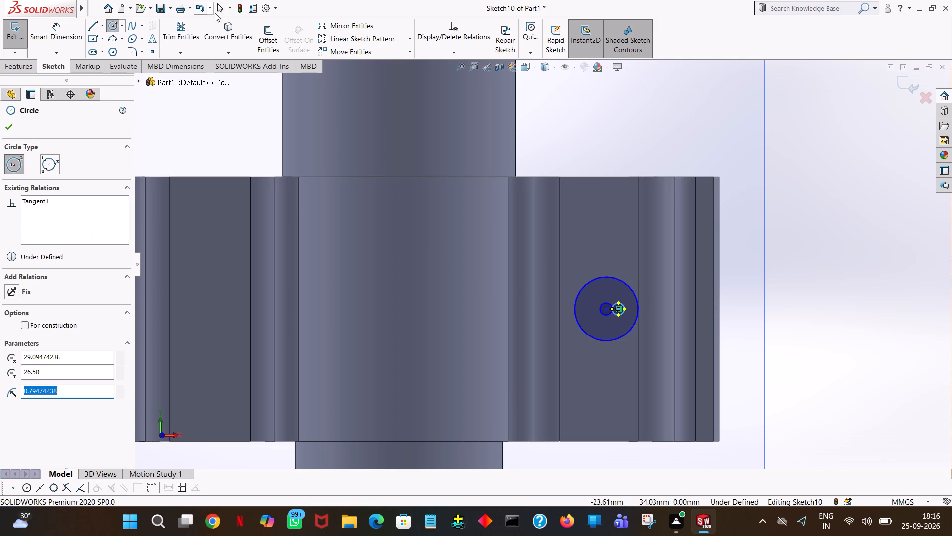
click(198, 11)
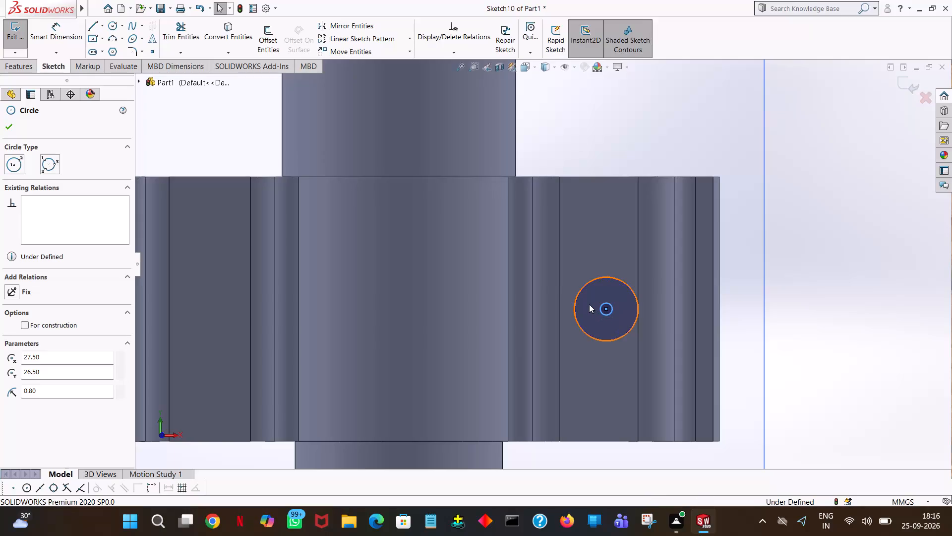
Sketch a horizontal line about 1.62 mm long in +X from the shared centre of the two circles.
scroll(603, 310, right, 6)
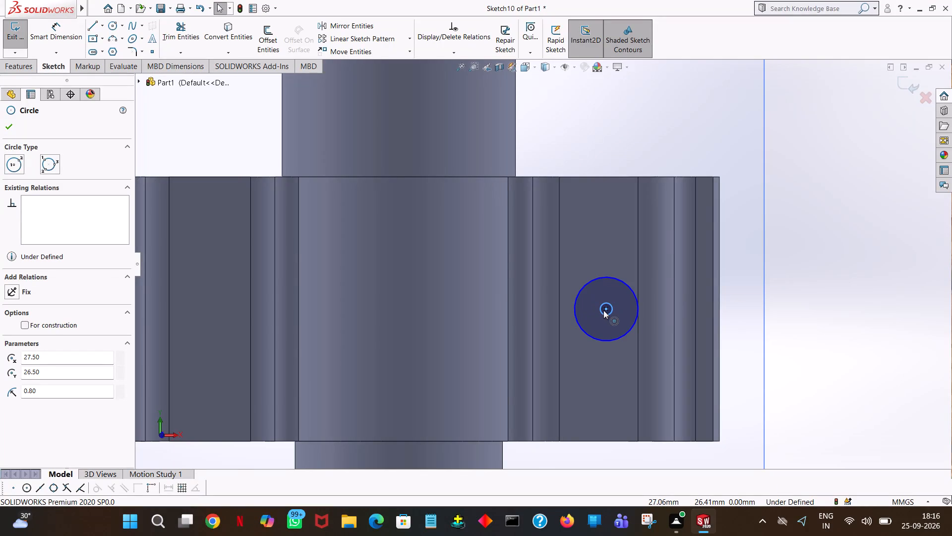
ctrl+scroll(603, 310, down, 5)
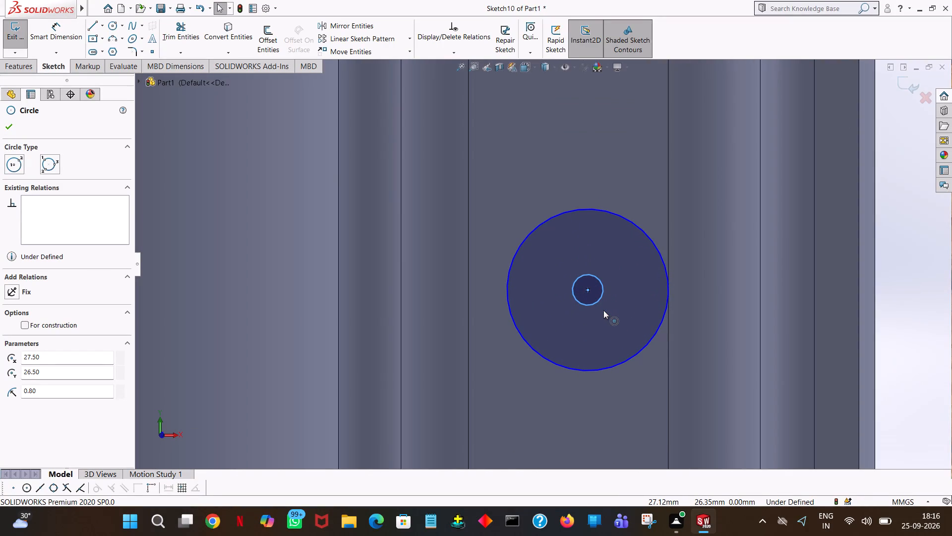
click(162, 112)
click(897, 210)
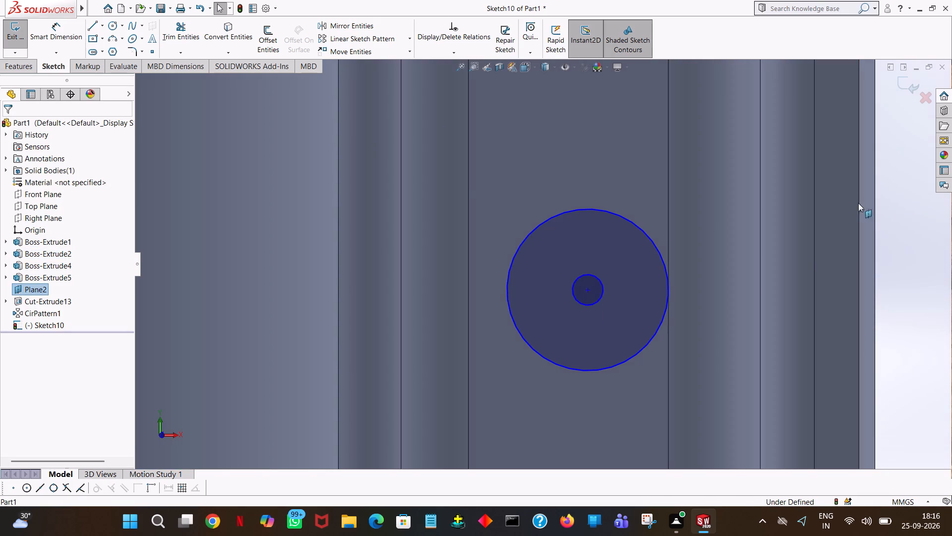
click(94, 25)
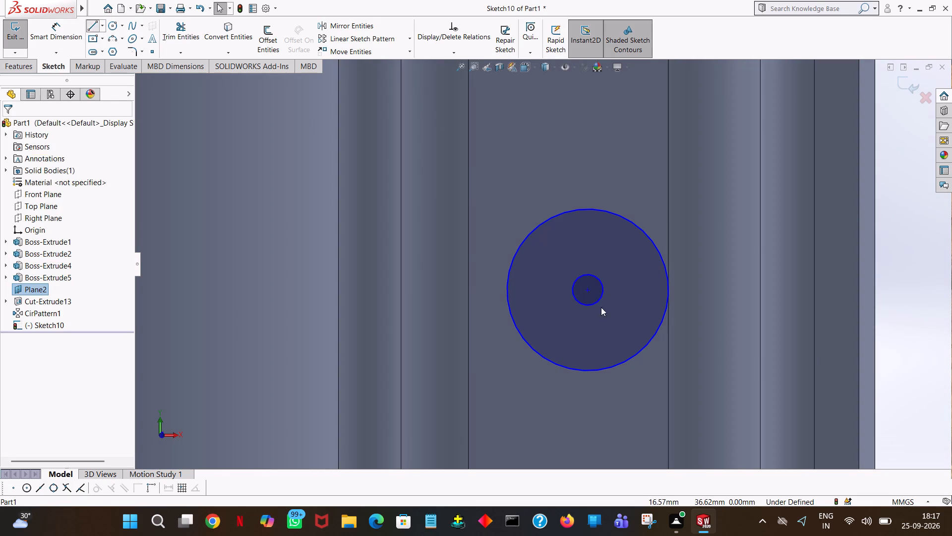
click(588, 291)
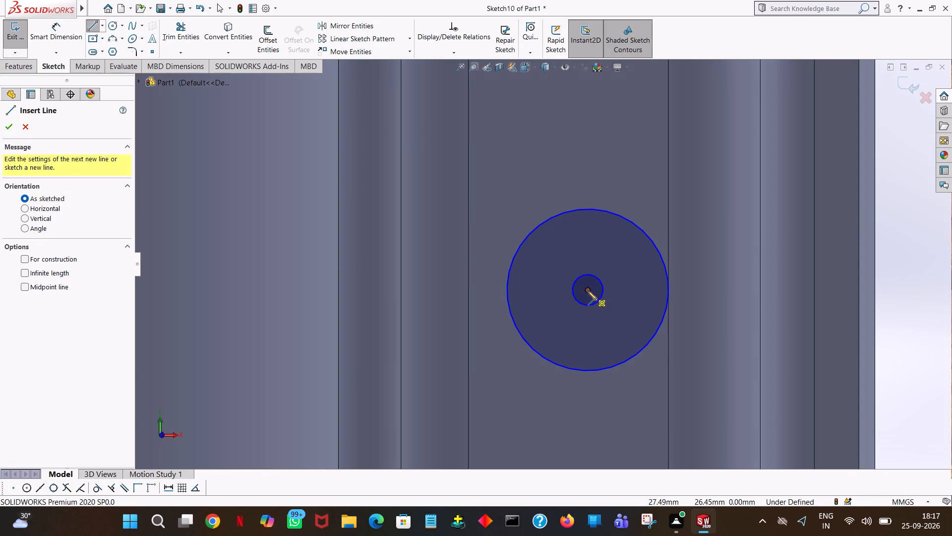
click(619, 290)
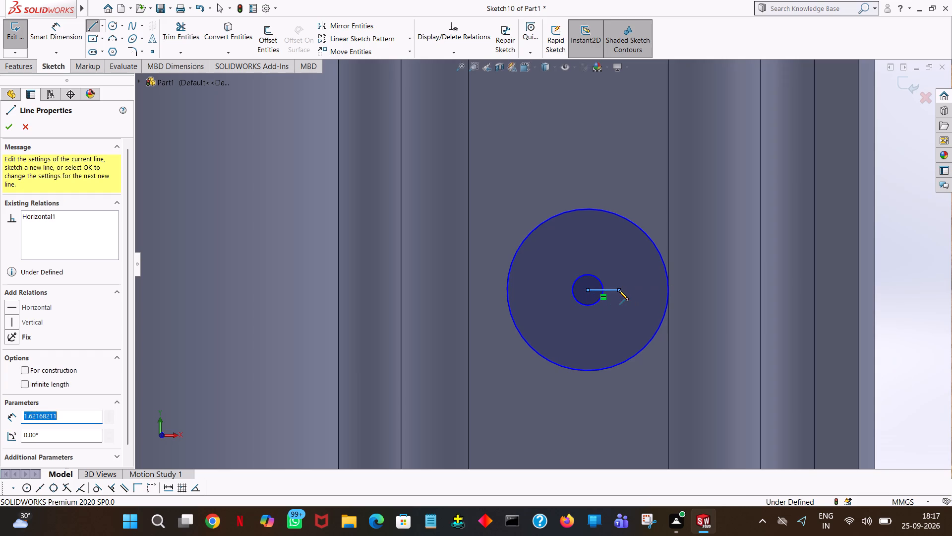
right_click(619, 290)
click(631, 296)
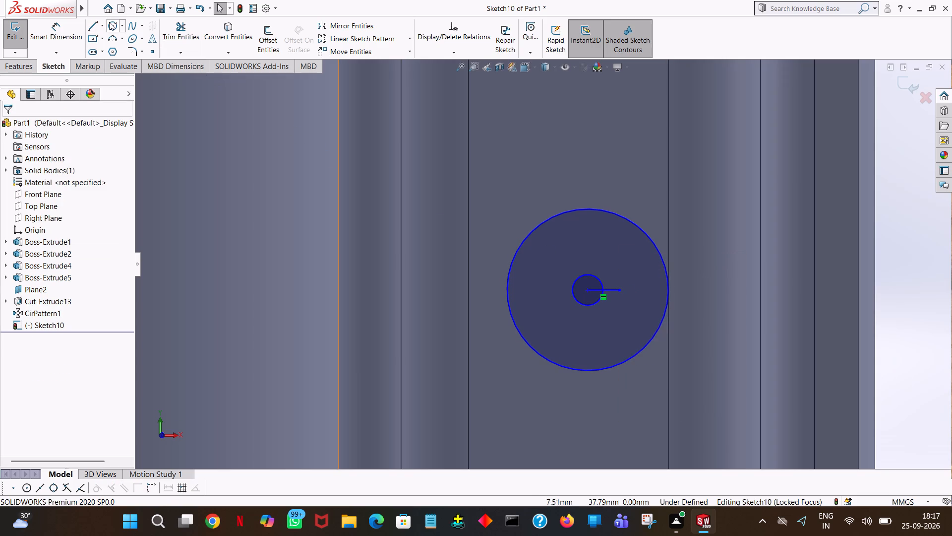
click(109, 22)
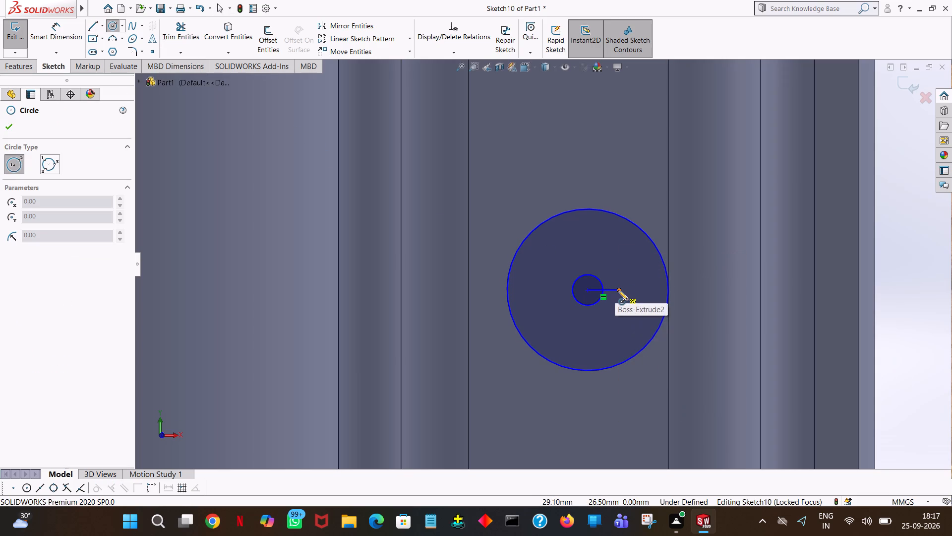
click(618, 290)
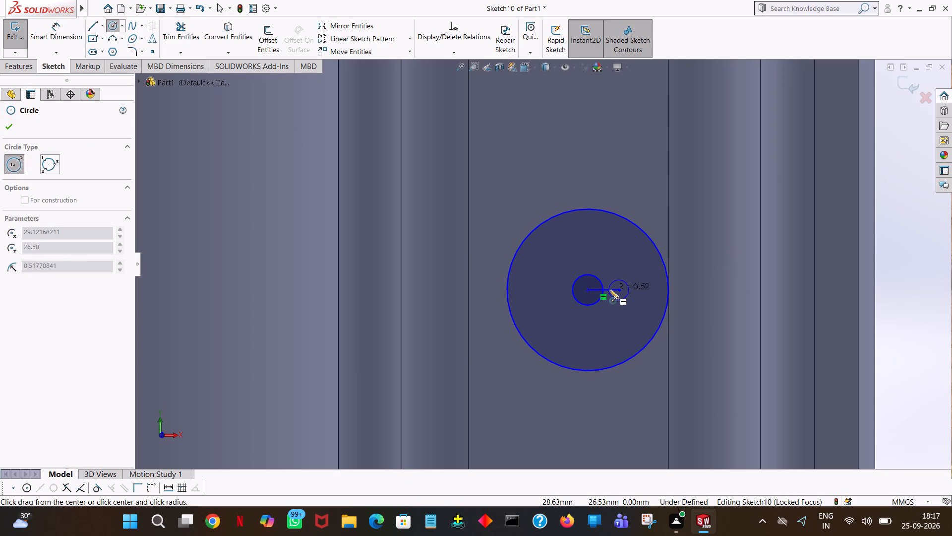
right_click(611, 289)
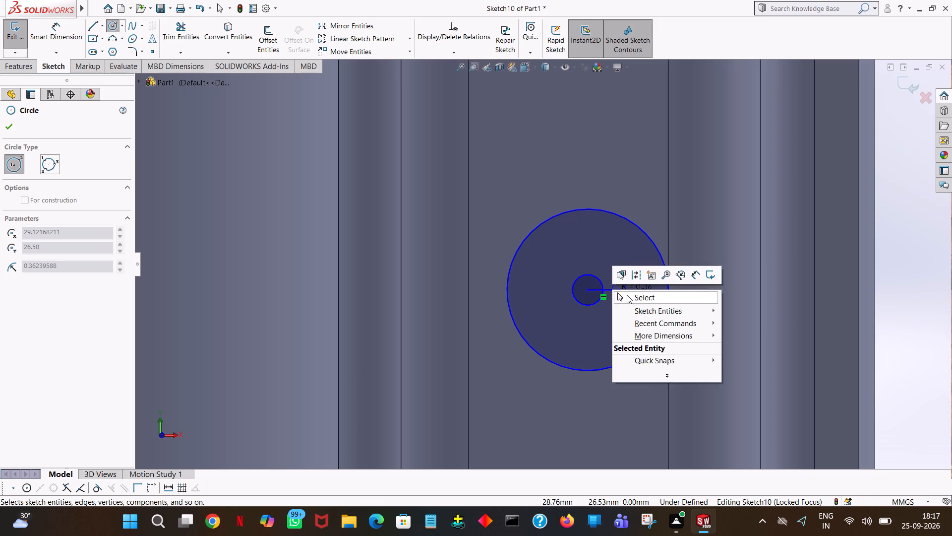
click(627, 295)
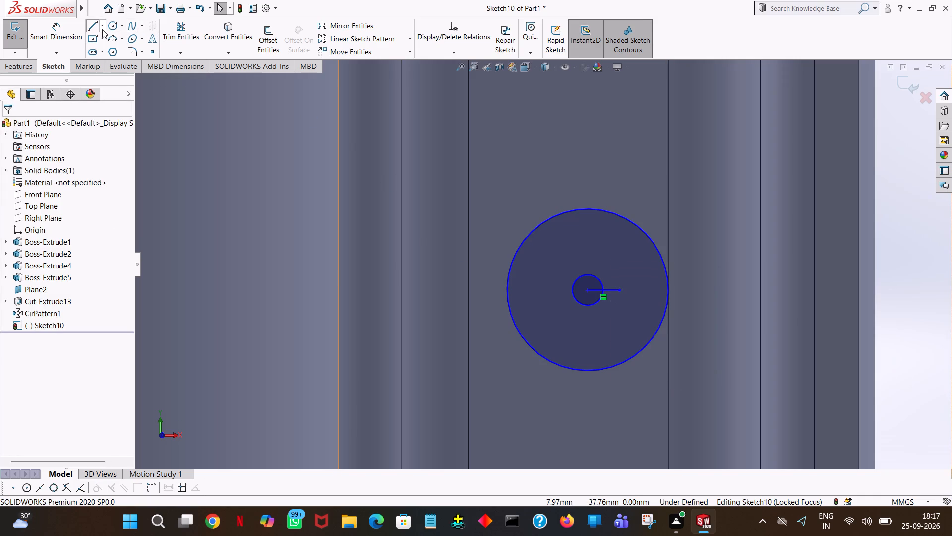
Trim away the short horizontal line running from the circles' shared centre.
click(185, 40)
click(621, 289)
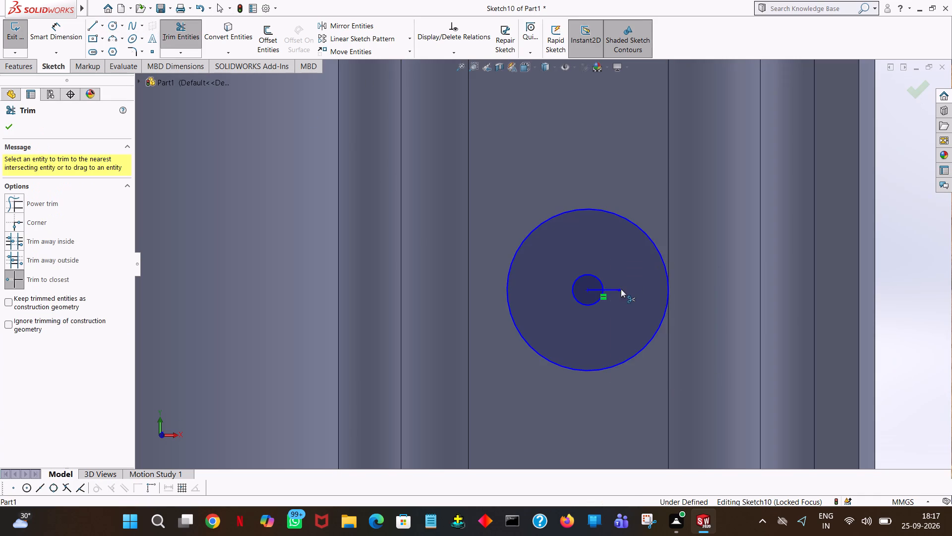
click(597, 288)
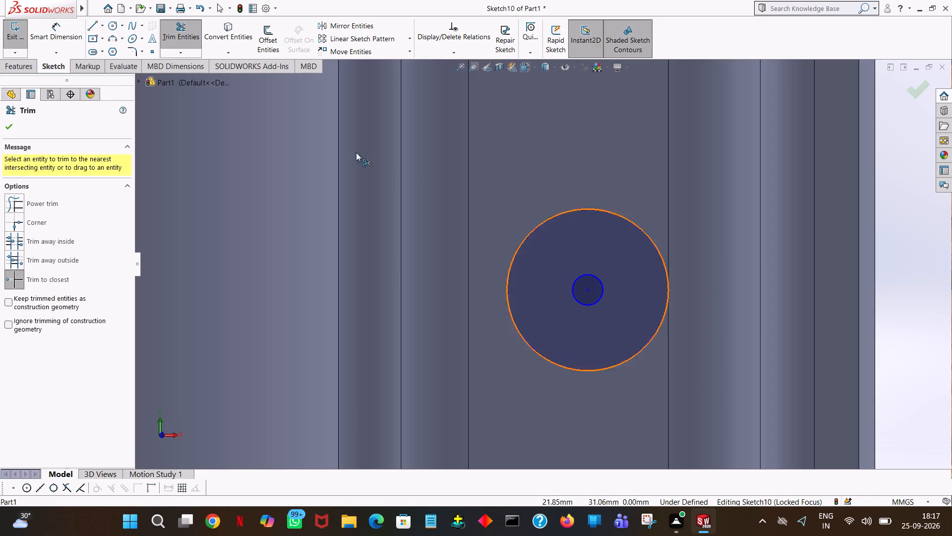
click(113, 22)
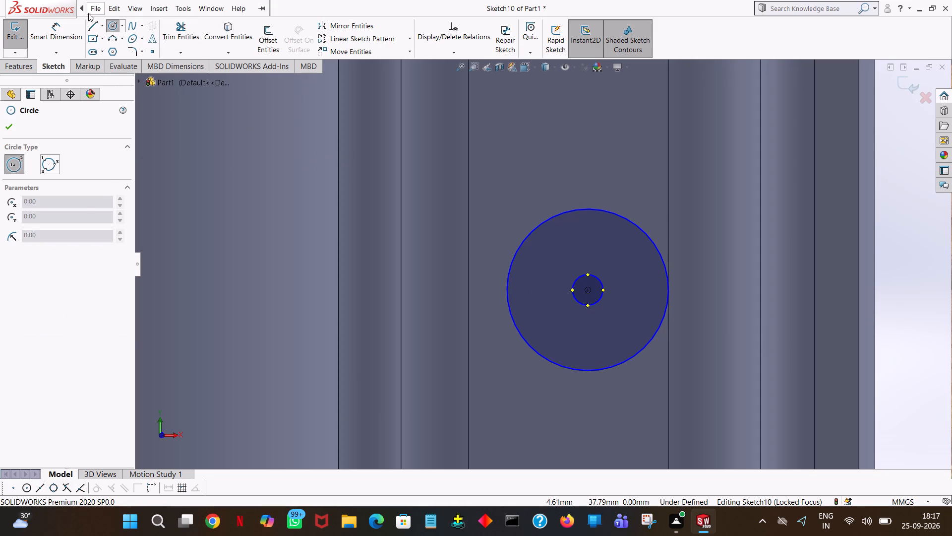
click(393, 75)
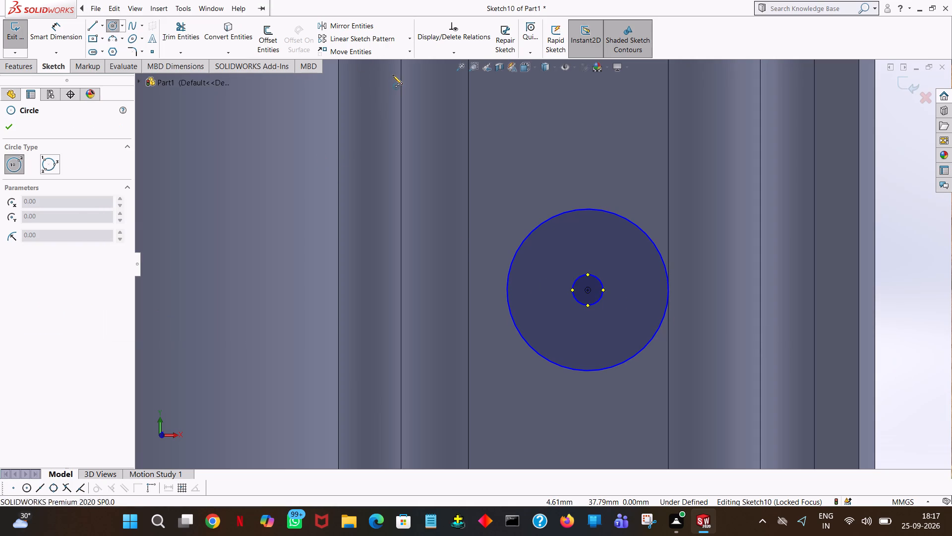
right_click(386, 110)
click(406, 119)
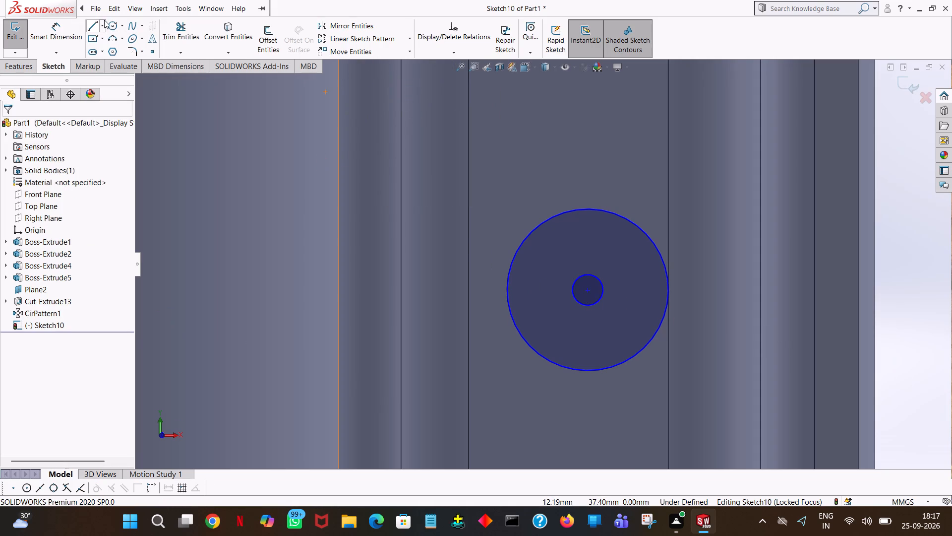
Sketch a 0.5 mm horizontal line running outward in +X from the small central circle's +X quadrant point.
click(95, 24)
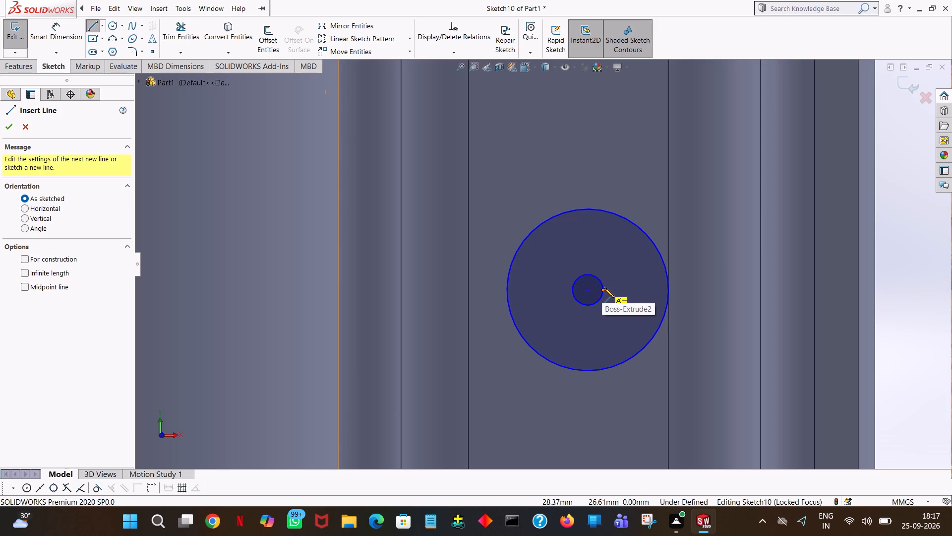
click(602, 290)
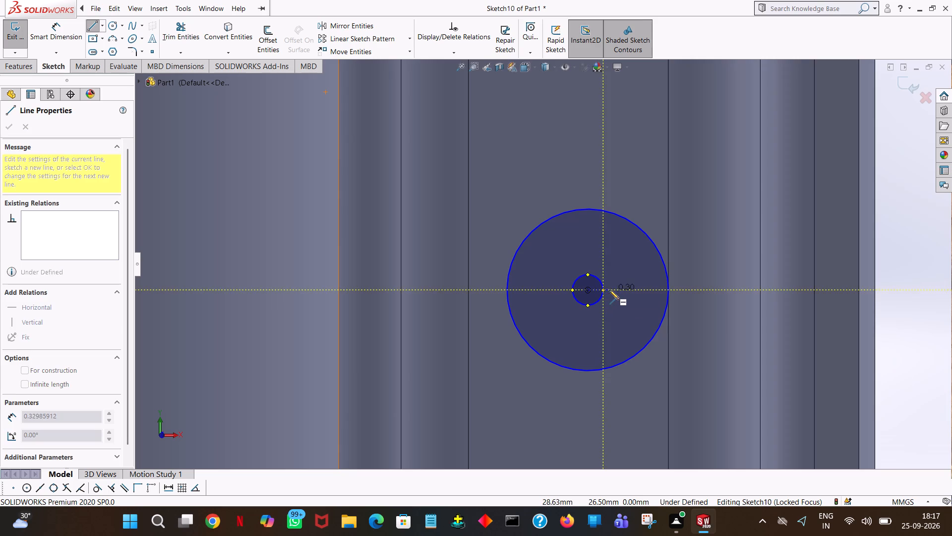
click(610, 290)
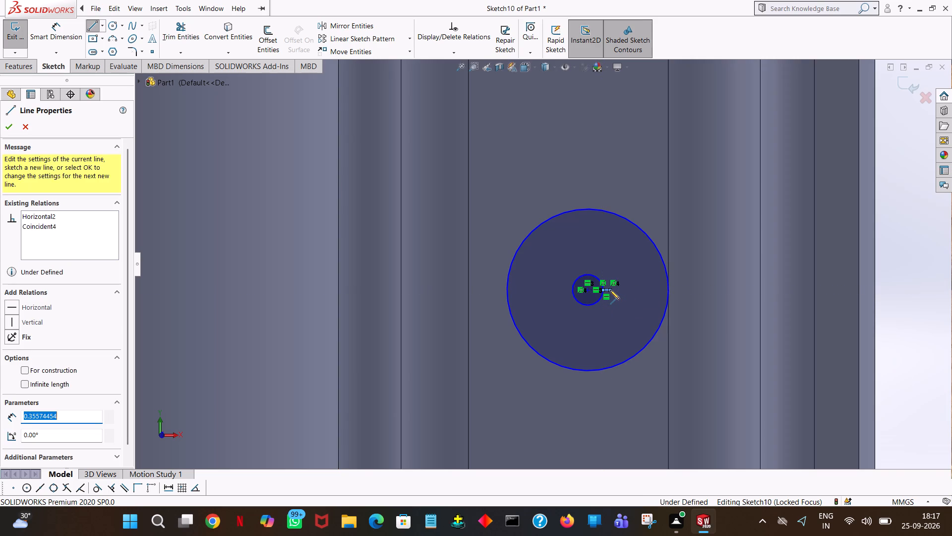
text(0.5)
key(Return)
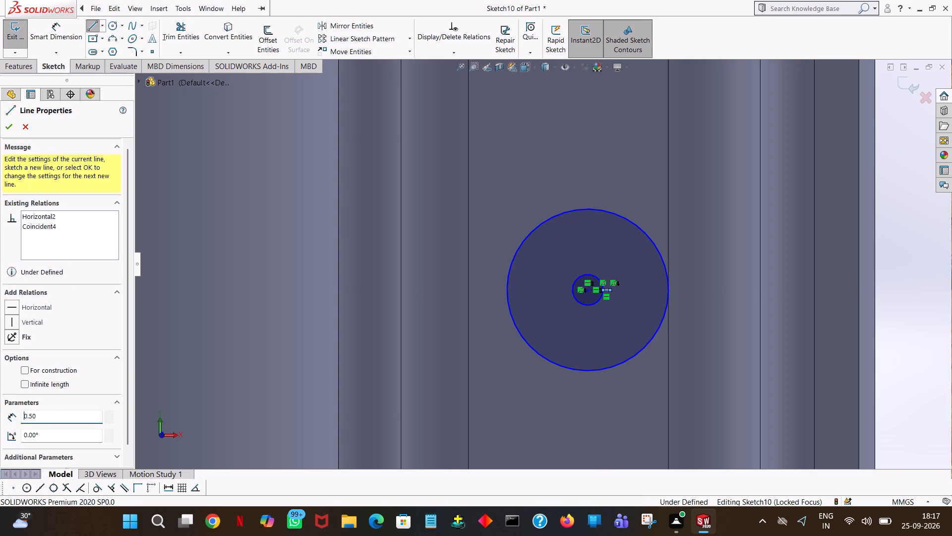
right_click(610, 290)
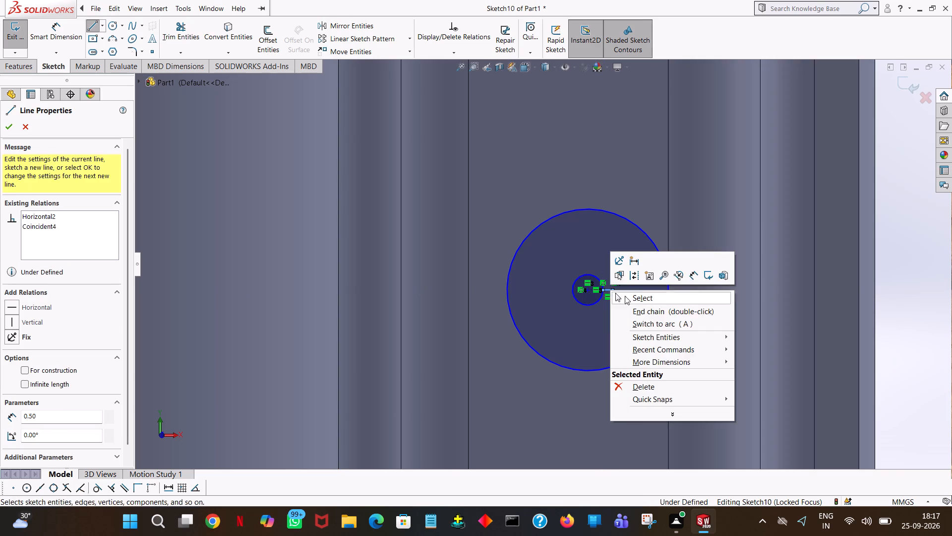
click(632, 300)
Sketch a circle of 0.50 mm radius centred on the short line's outer end, touching the small central circle.
click(111, 26)
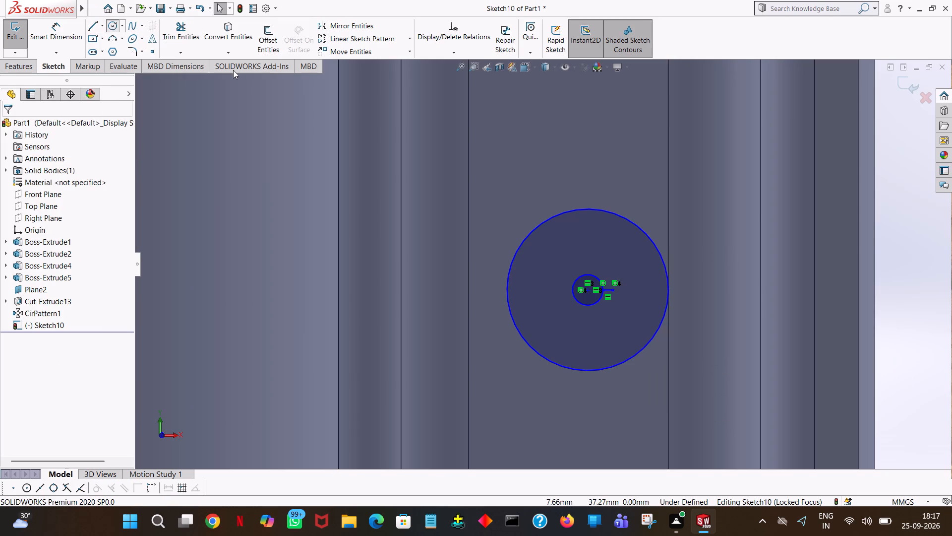
click(613, 291)
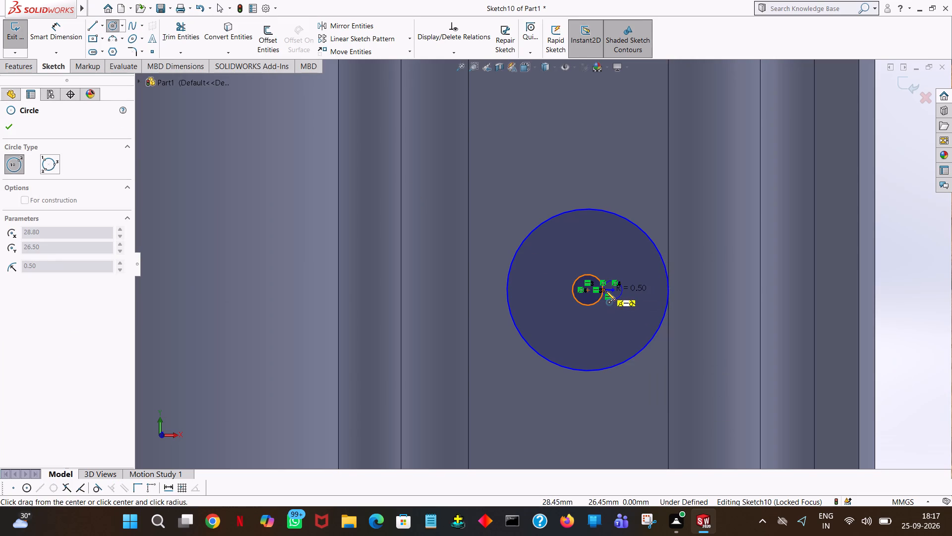
click(605, 291)
right_click(605, 291)
click(623, 295)
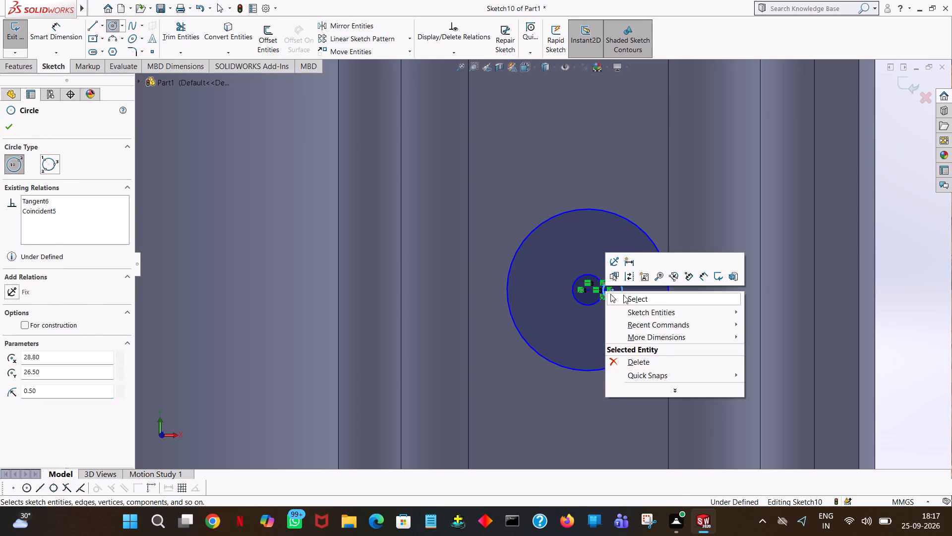
click(754, 243)
click(923, 223)
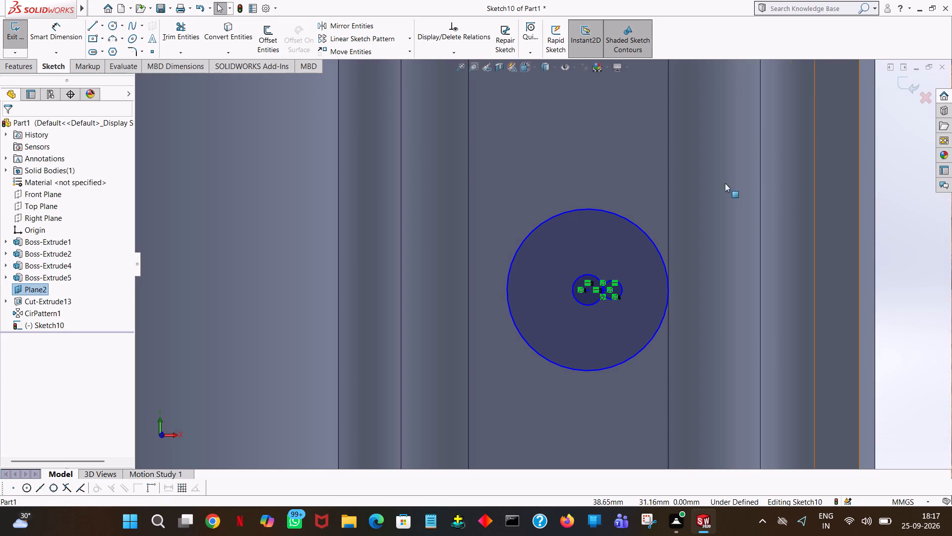
Sketch a 0.5 mm horizontal line running outward in -X from the small central circle's opposite quadrant point.
click(94, 25)
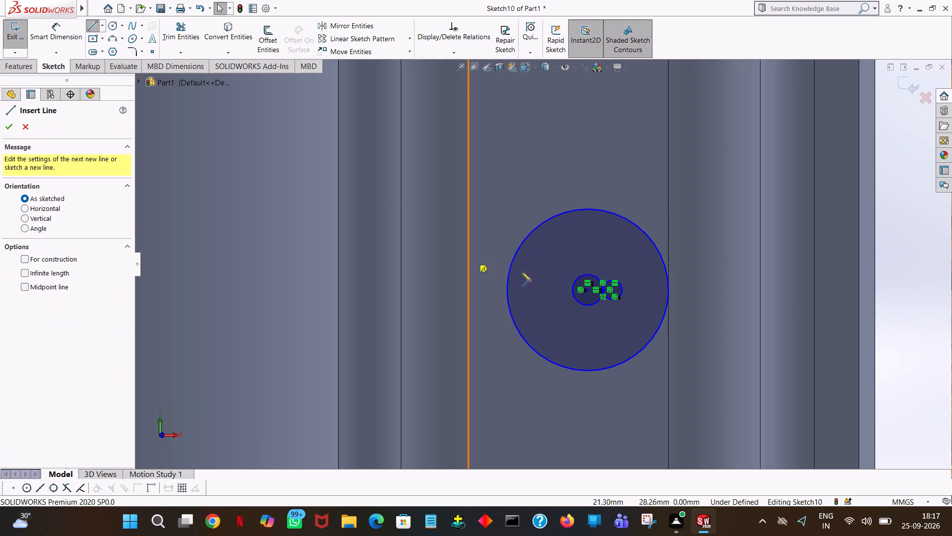
click(571, 291)
click(557, 291)
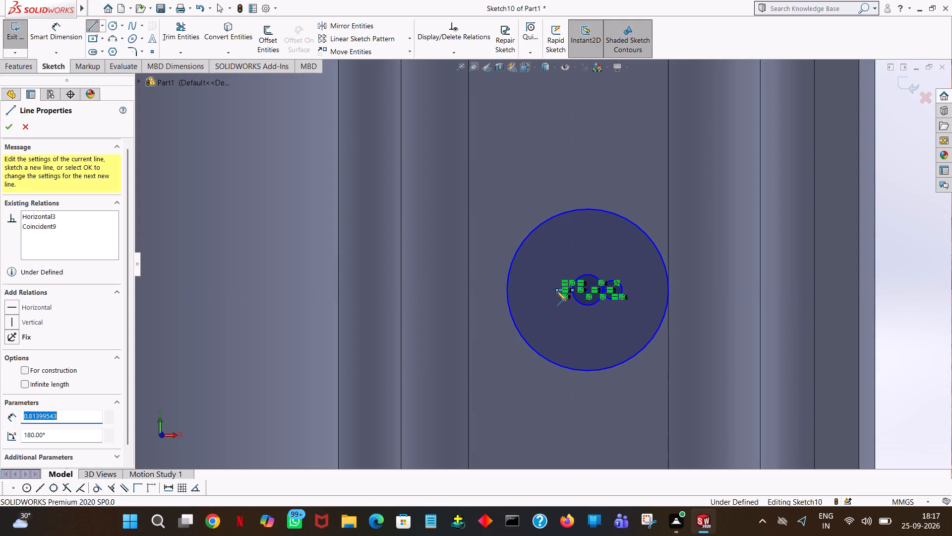
text(0.5)
key(Return)
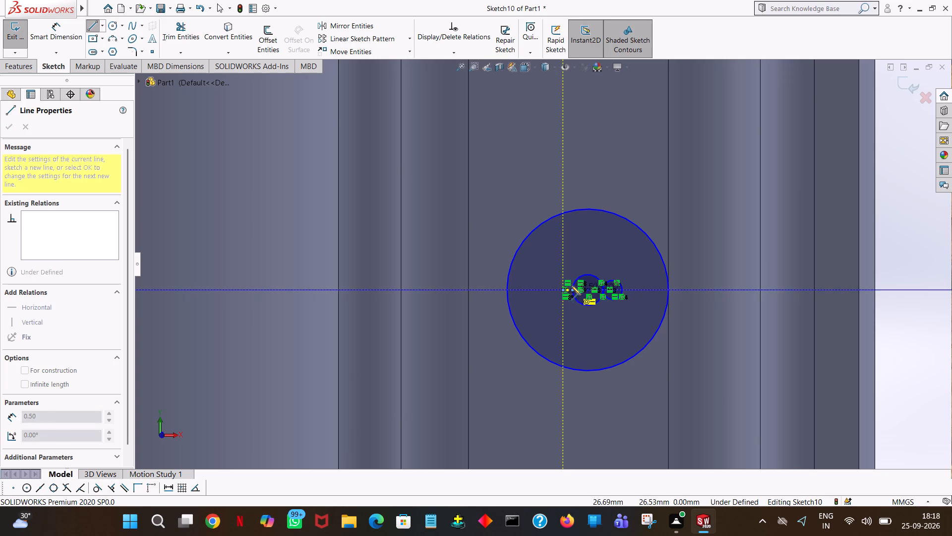
right_click(537, 267)
click(557, 279)
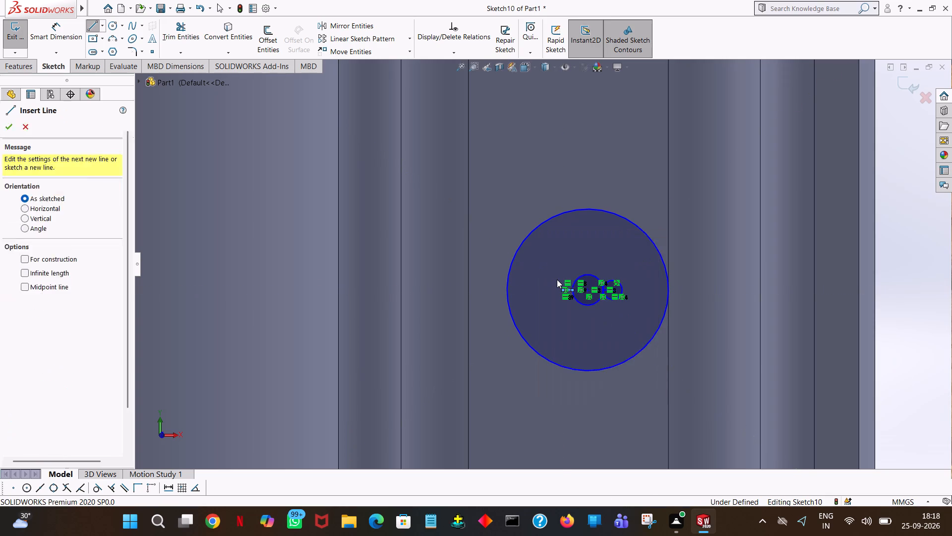
ctrl+scroll(557, 279, down, 5)
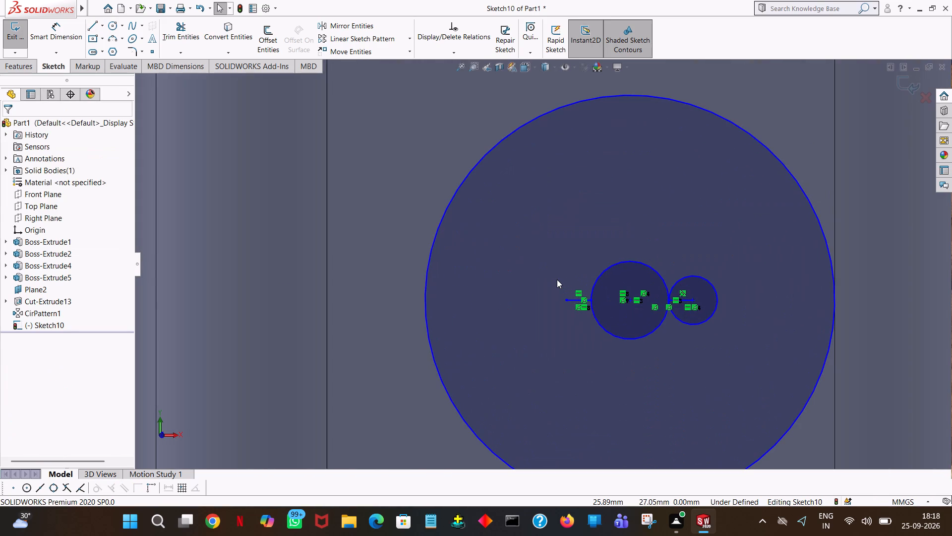
click(577, 305)
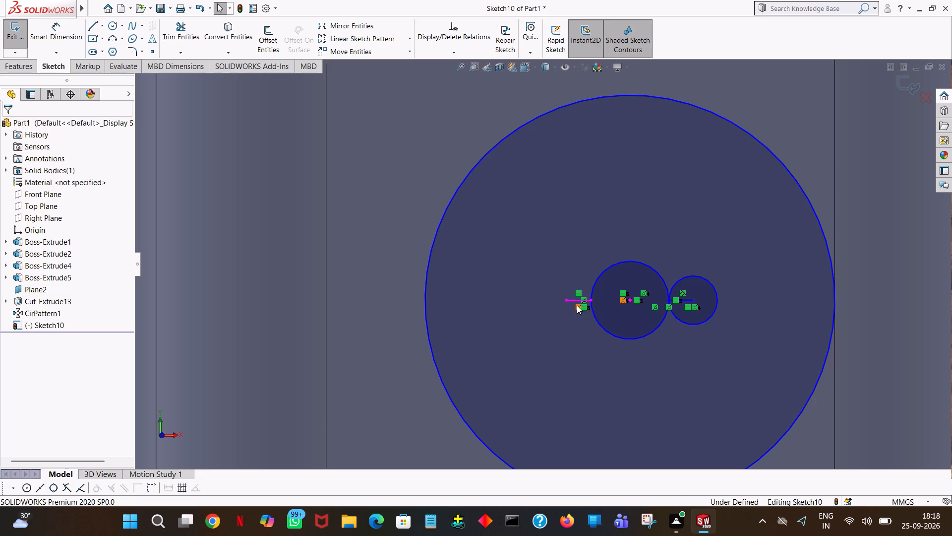
click(577, 300)
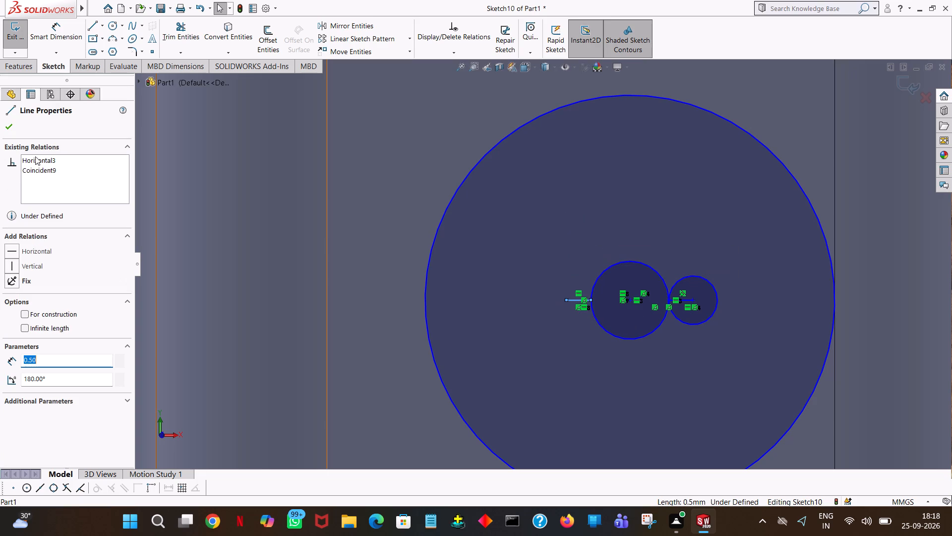
click(4, 127)
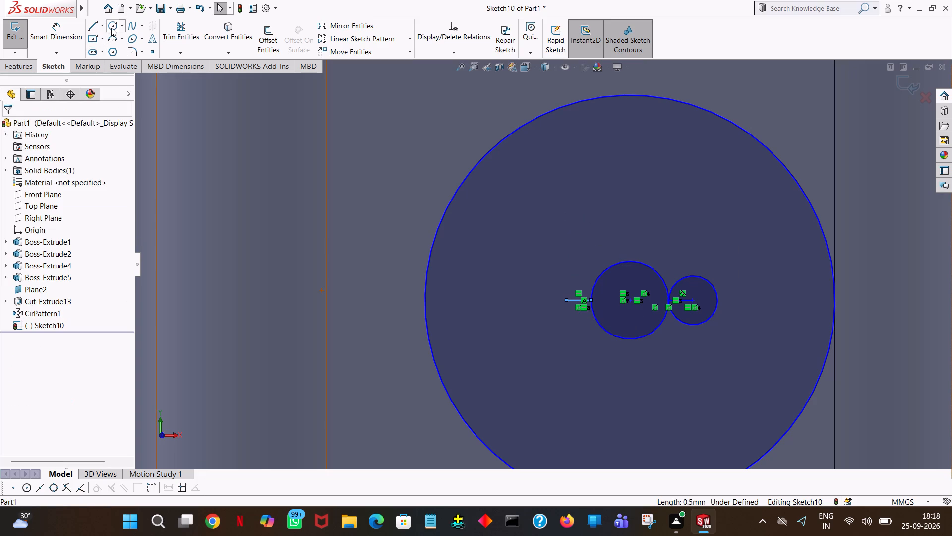
Sketch a circle of 0.50 mm radius centred on the -X line's outer end, touching the small central circle.
click(111, 28)
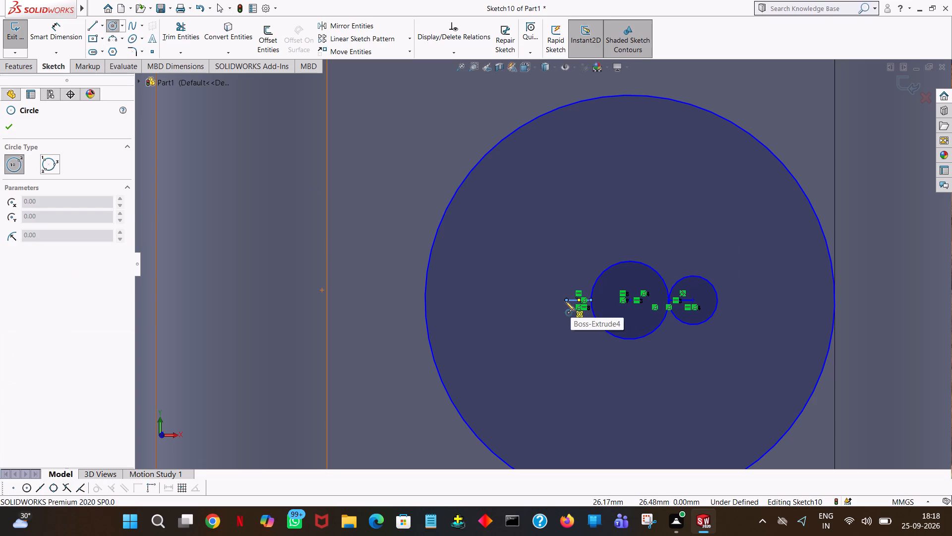
click(566, 300)
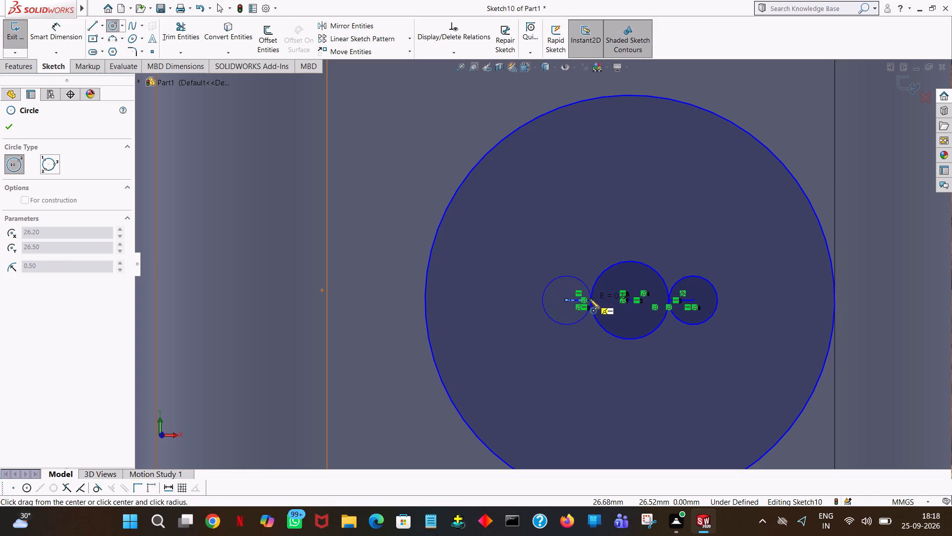
click(590, 299)
right_click(590, 299)
click(602, 307)
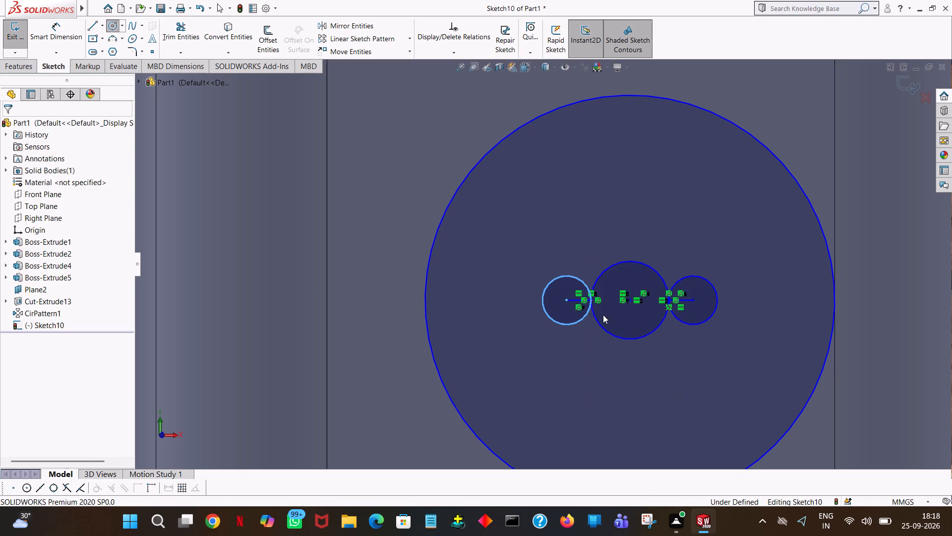
Trim away the two short horizontal lines inside the side circles.
click(181, 35)
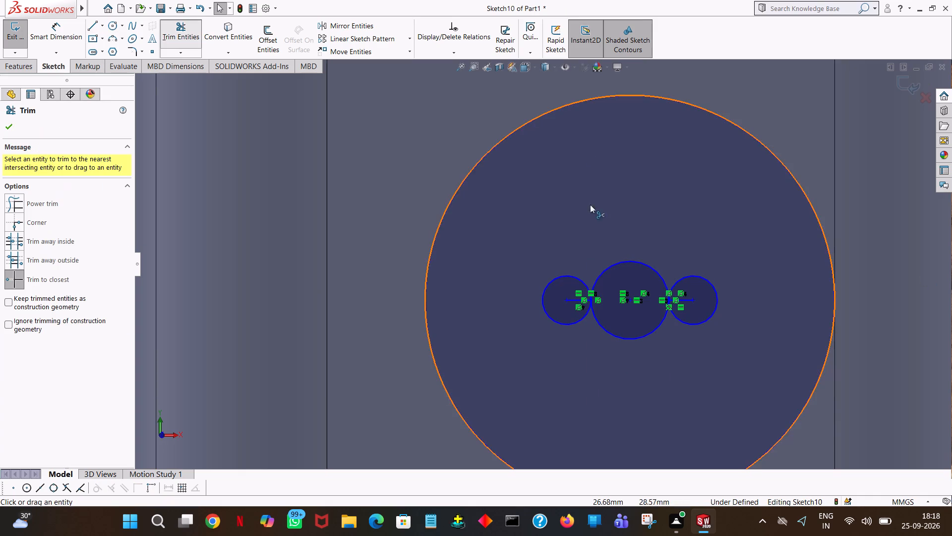
click(573, 301)
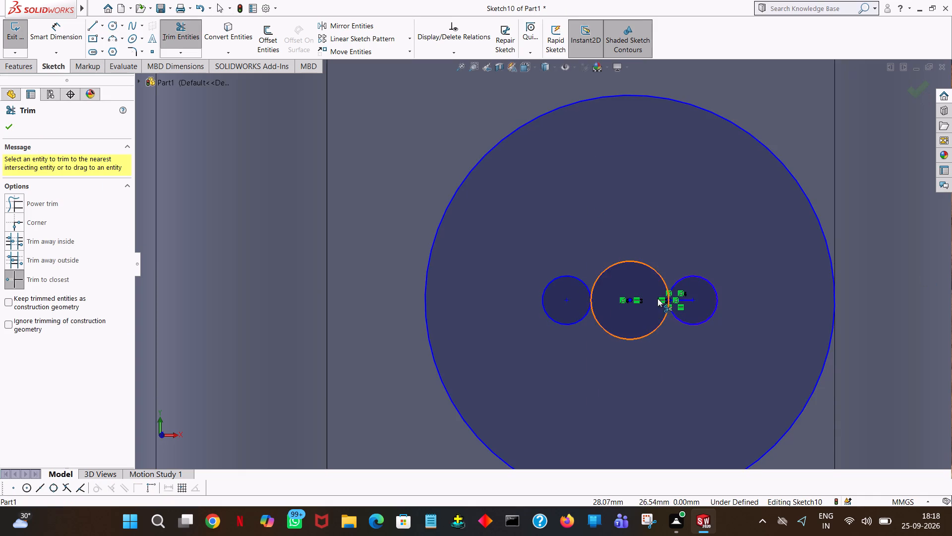
click(682, 299)
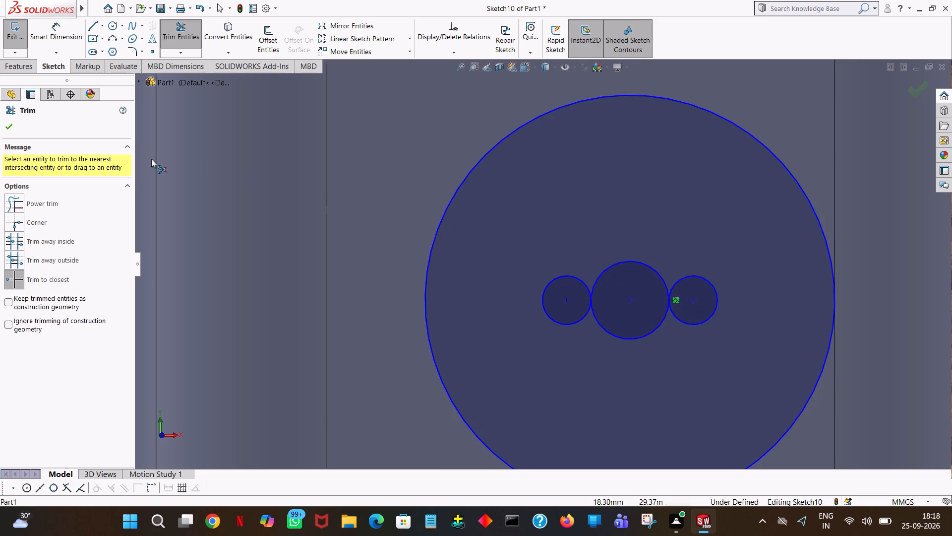
click(13, 124)
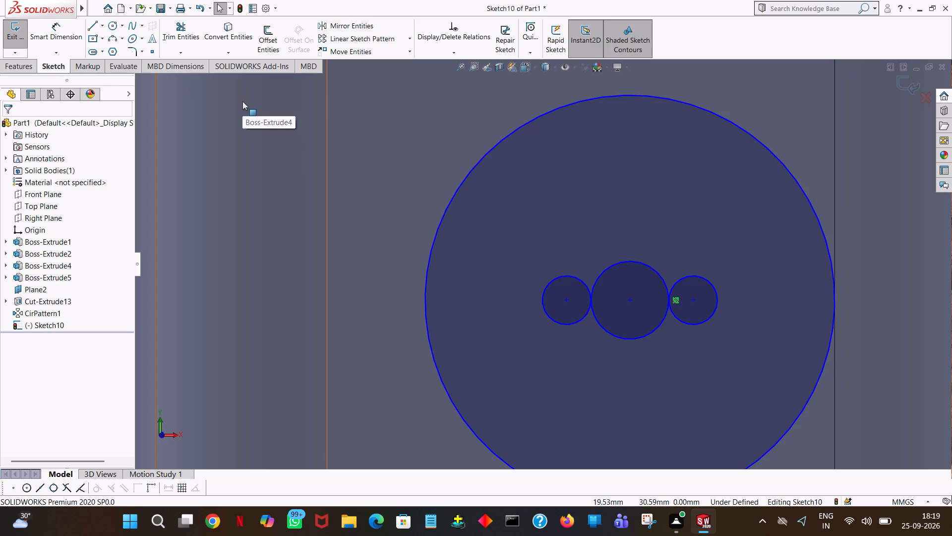
Sketch a vertical line about 57.25 mm long from the origin up along the shaft's centre.
ctrl+scroll(242, 101, down, 5)
ctrl+scroll(242, 101, up, 15)
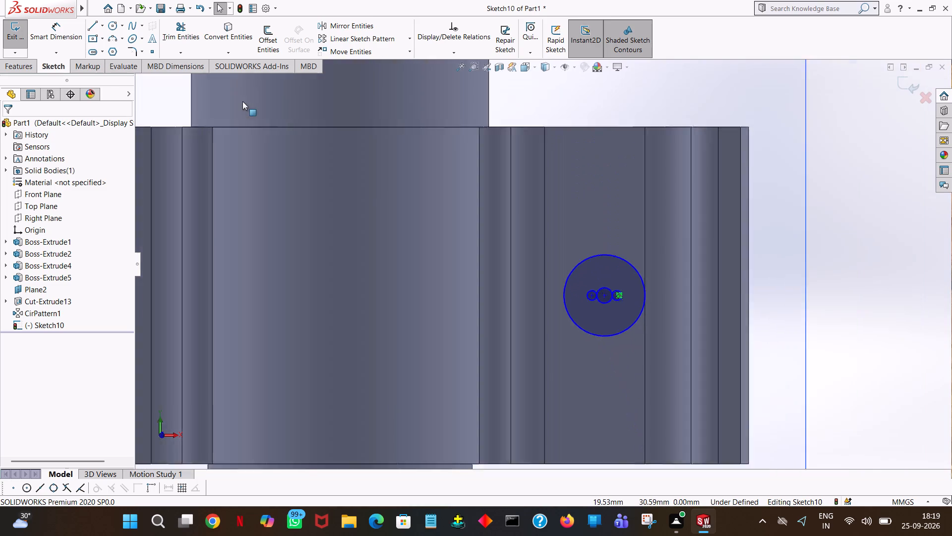
ctrl+scroll(242, 101, up, 3)
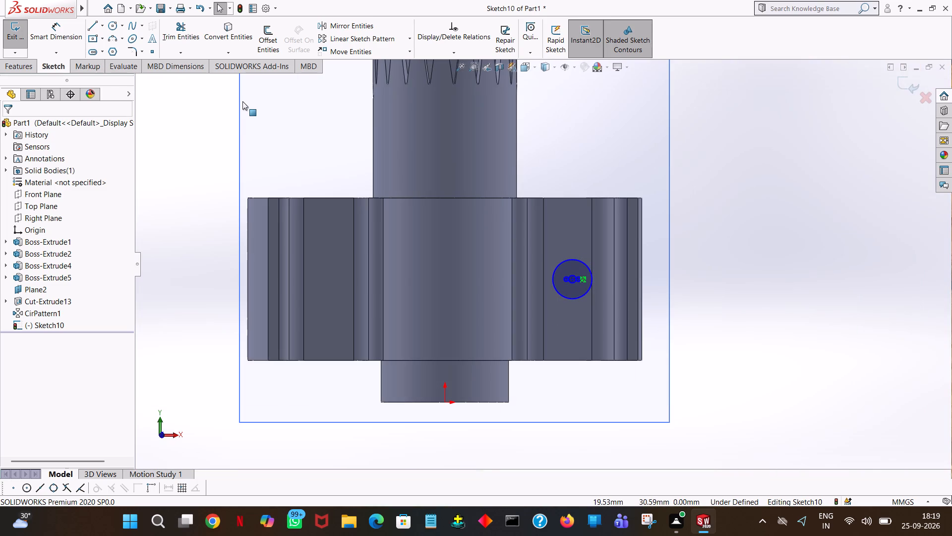
click(87, 26)
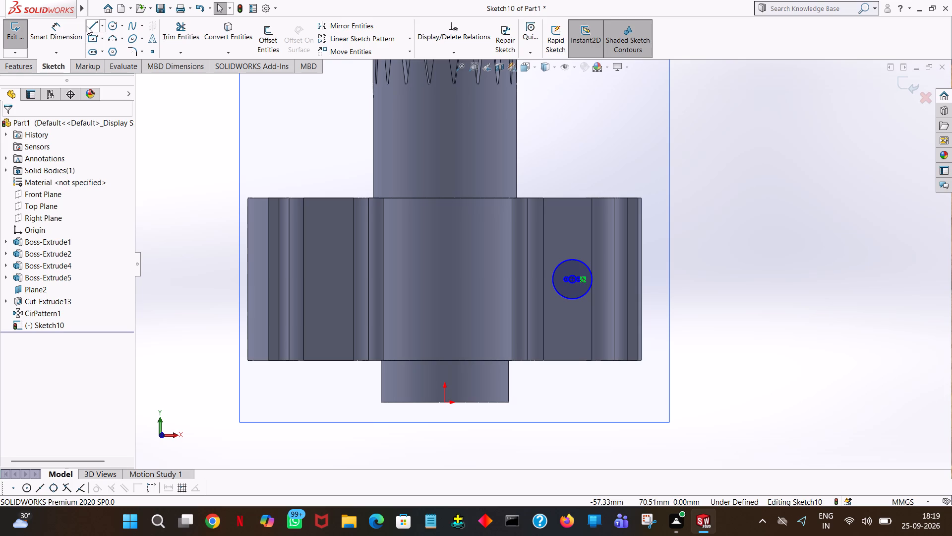
click(444, 401)
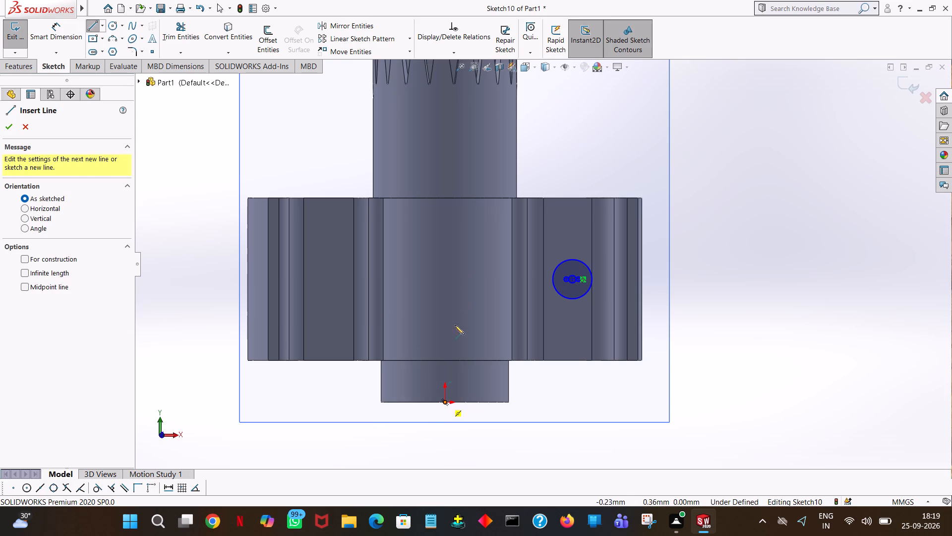
click(446, 136)
right_click(446, 136)
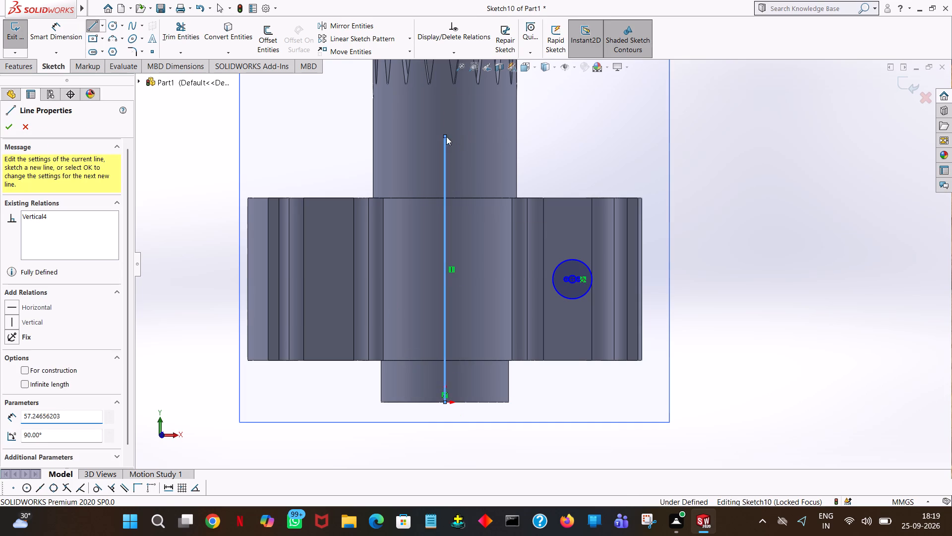
click(465, 144)
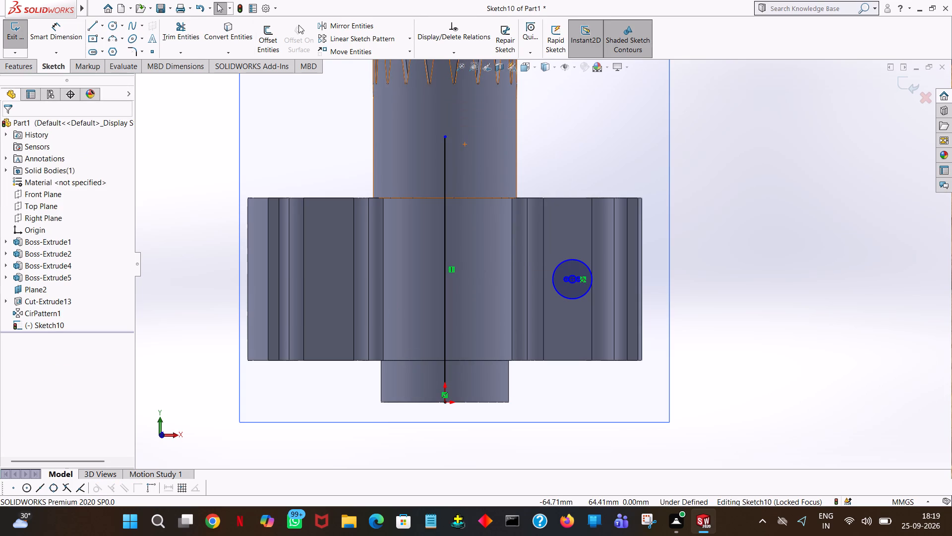
Mirror the large circle and the three small circles inside it about the vertical centre line onto the opposite wing.
click(373, 31)
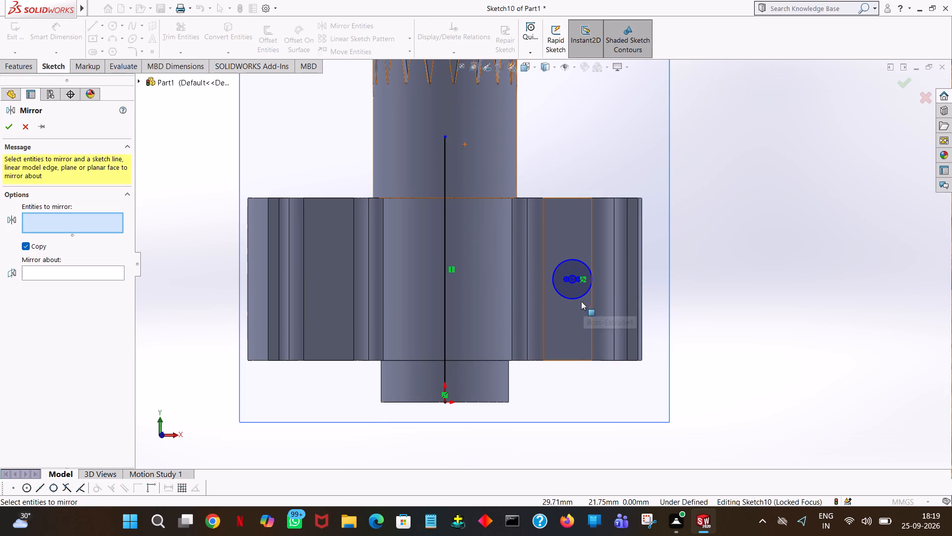
click(575, 297)
click(571, 282)
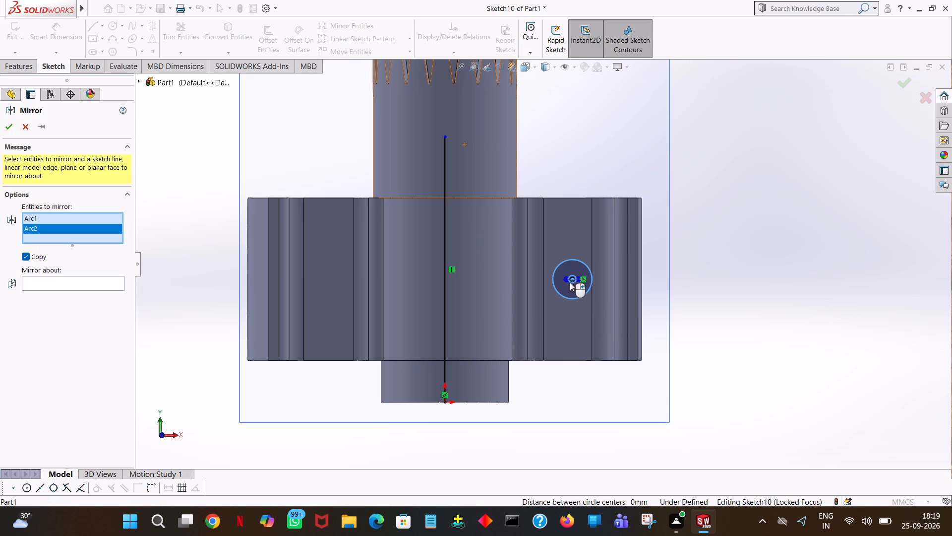
click(568, 281)
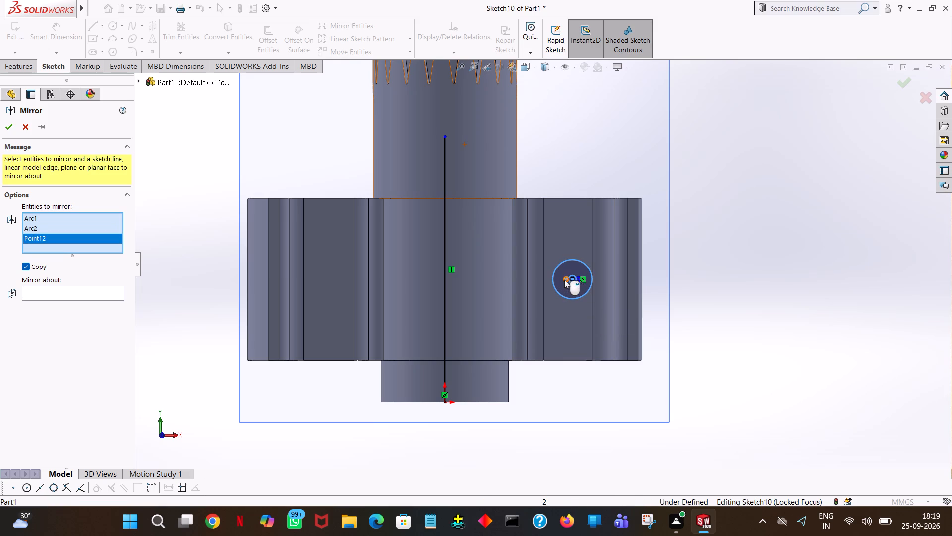
ctrl+scroll(566, 280, down, 3)
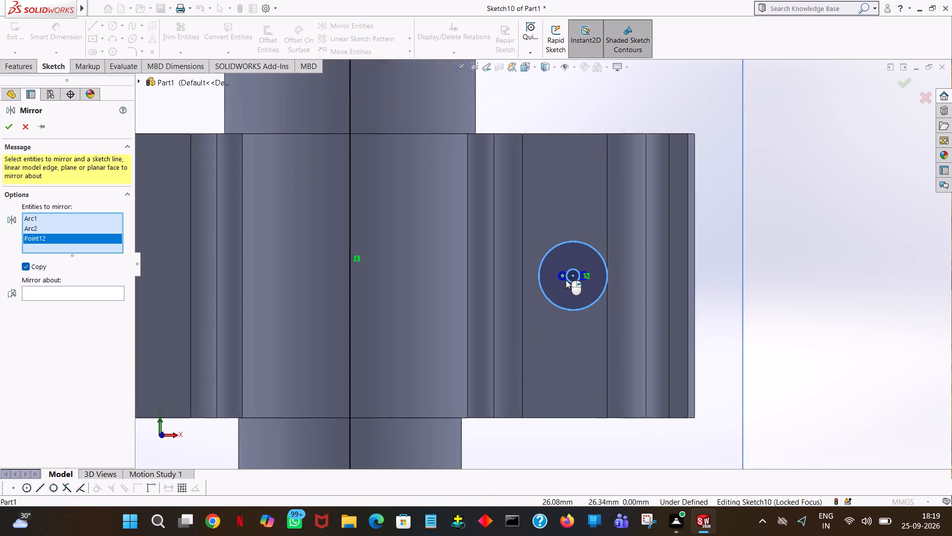
ctrl+scroll(566, 280, down, 2)
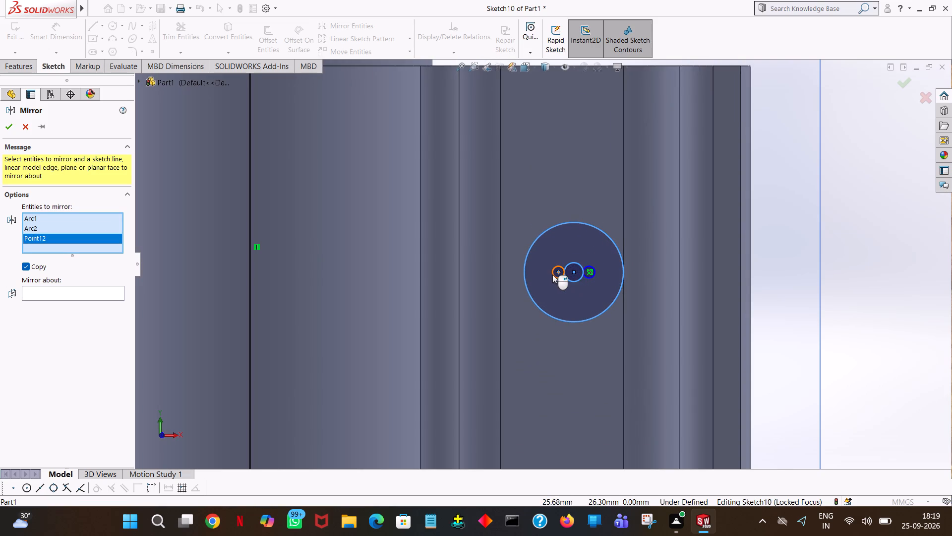
click(552, 274)
click(594, 277)
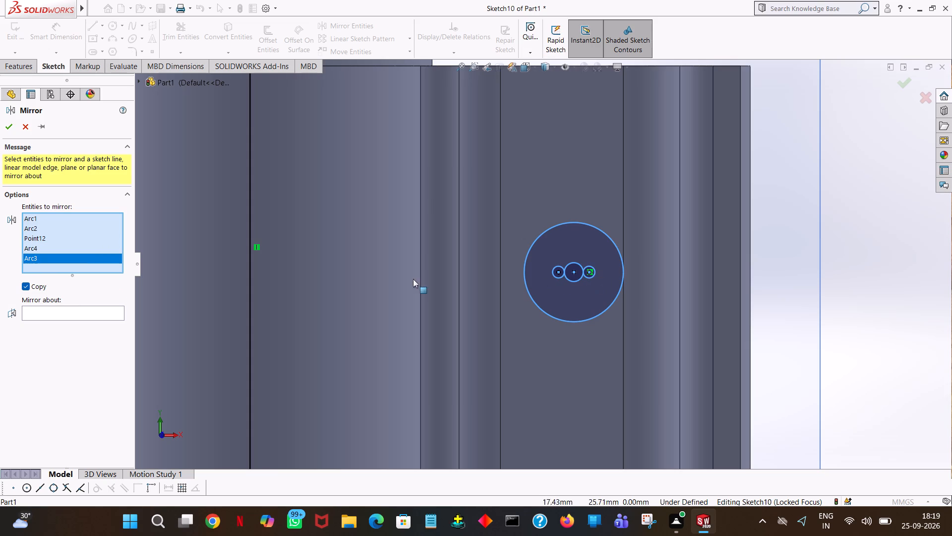
click(252, 269)
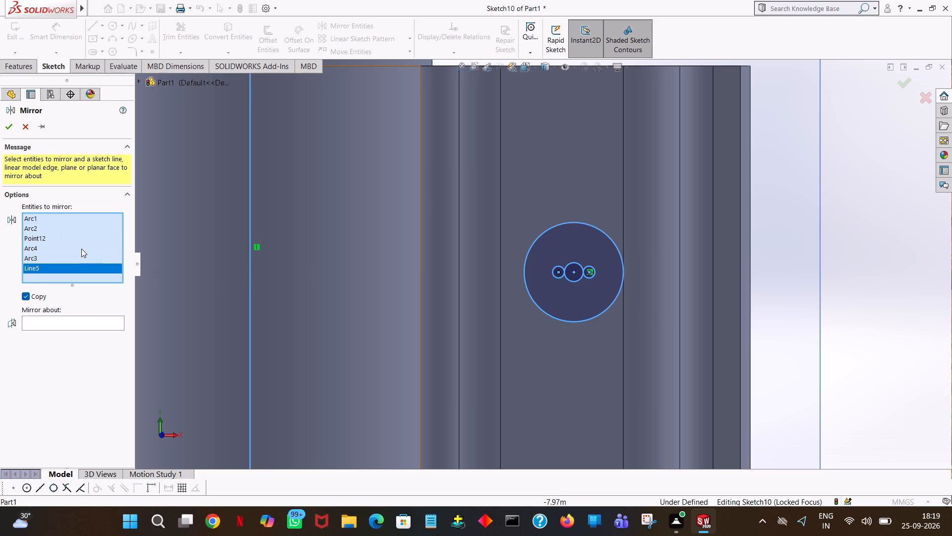
click(40, 319)
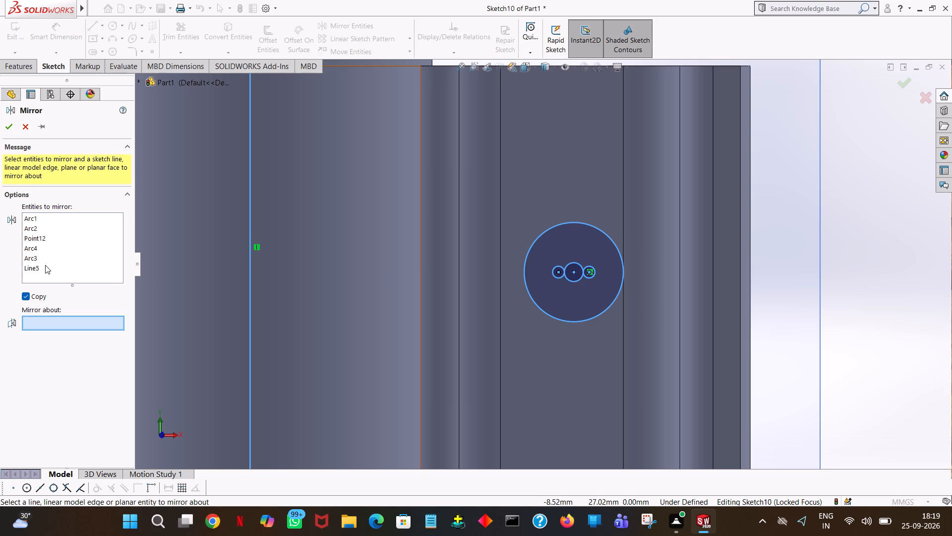
click(45, 265)
right_click(45, 265)
click(63, 271)
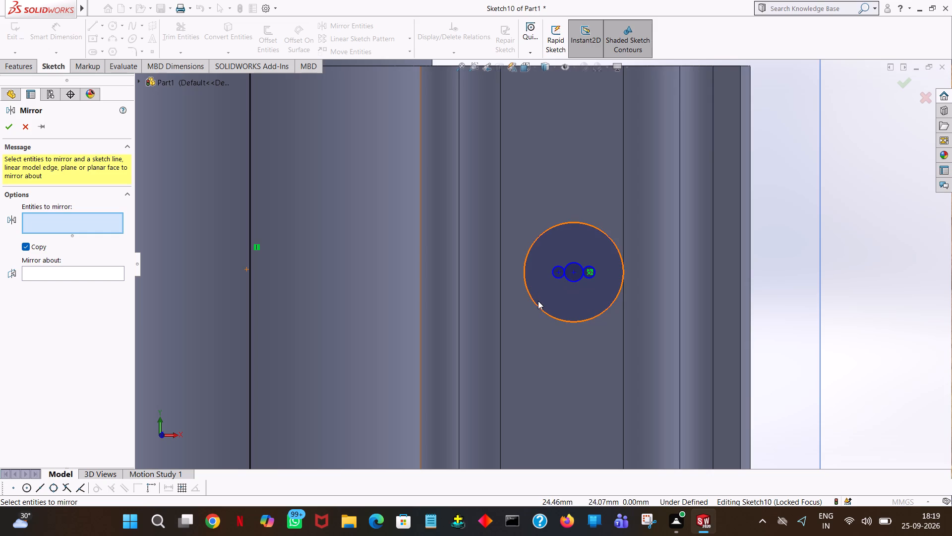
click(538, 301)
click(572, 278)
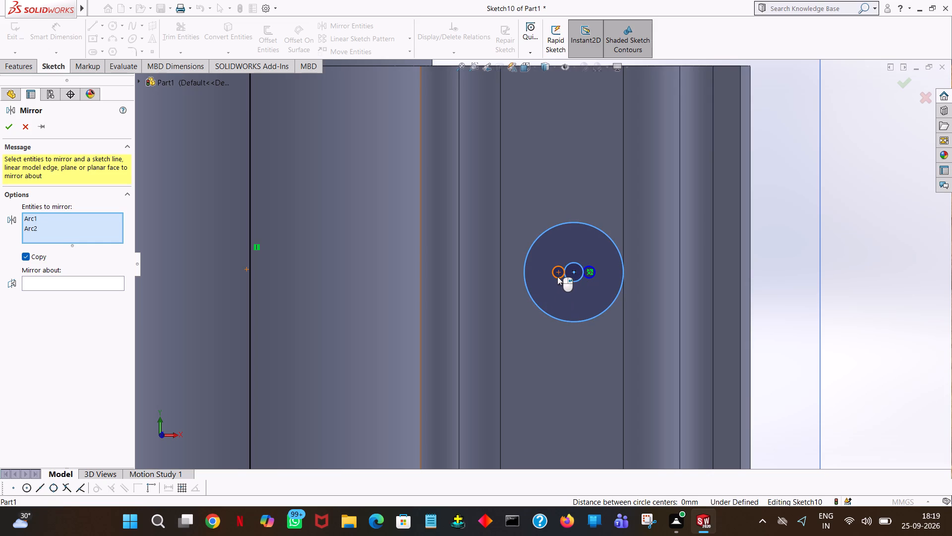
click(557, 276)
click(593, 278)
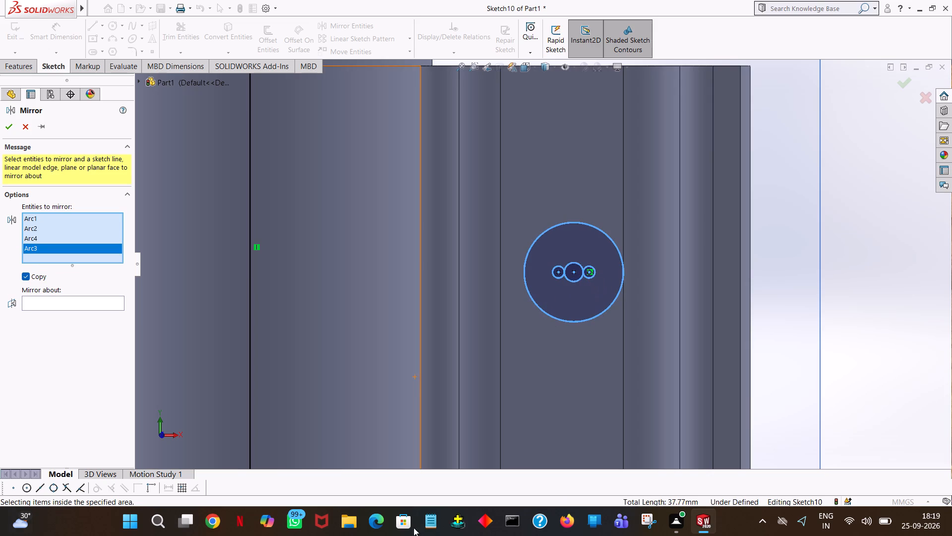
click(101, 303)
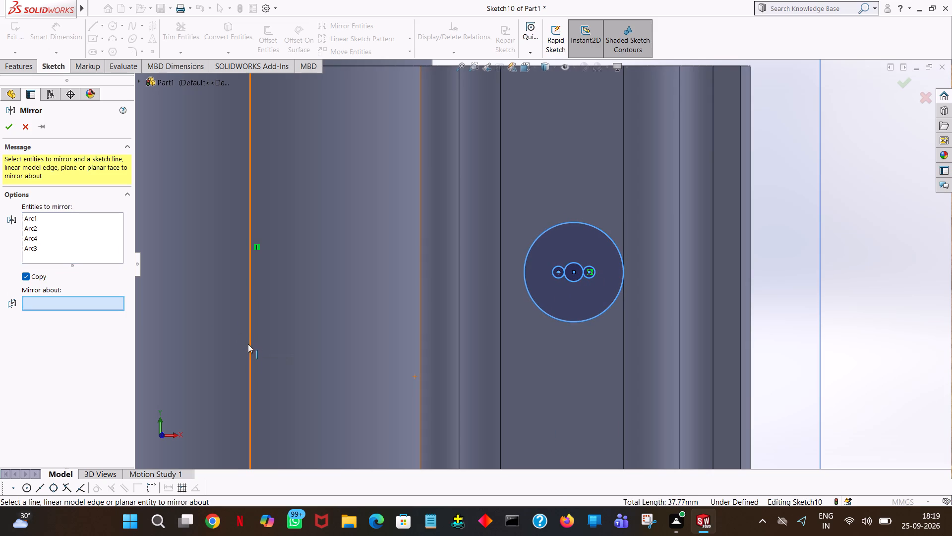
click(248, 344)
ctrl+scroll(247, 344, down, 5)
ctrl+scroll(247, 344, up, 6)
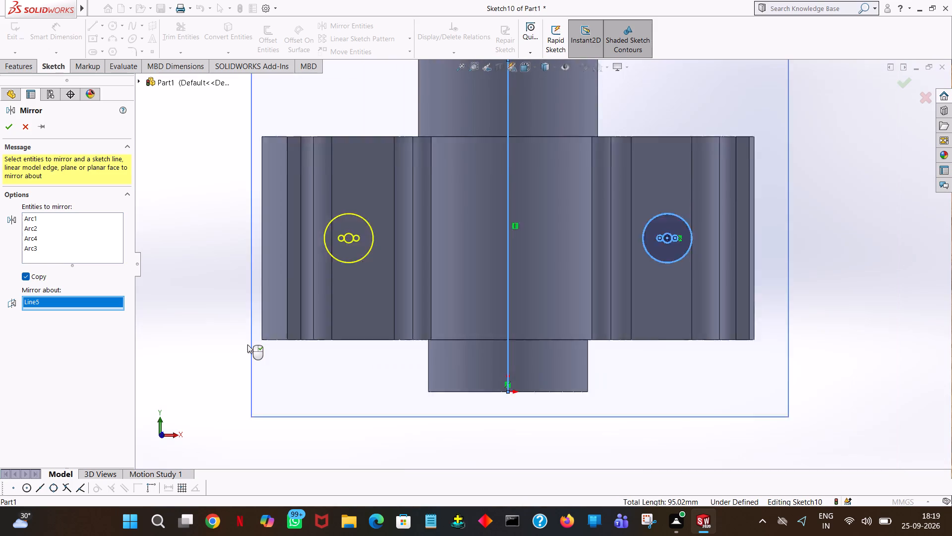
ctrl+scroll(247, 344, up, 5)
ctrl+scroll(247, 344, down, 1)
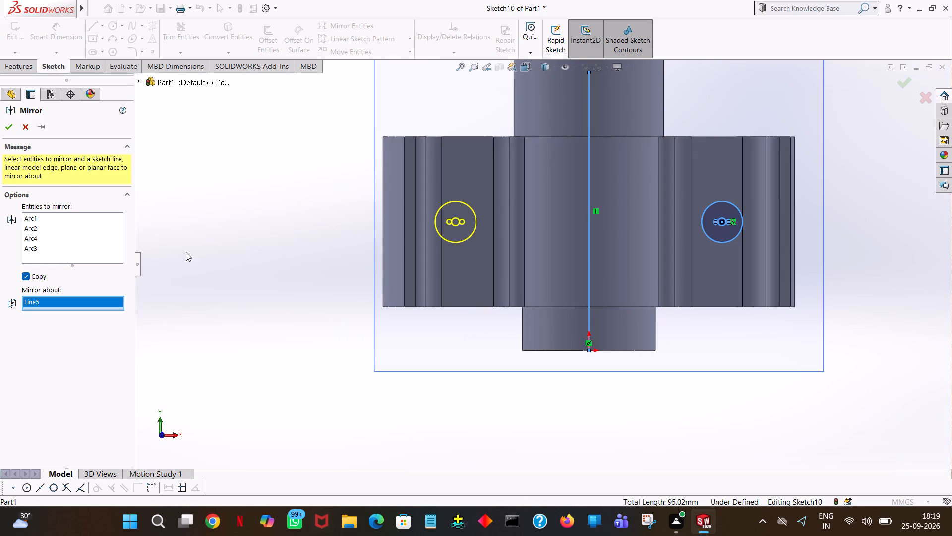
click(6, 130)
click(226, 147)
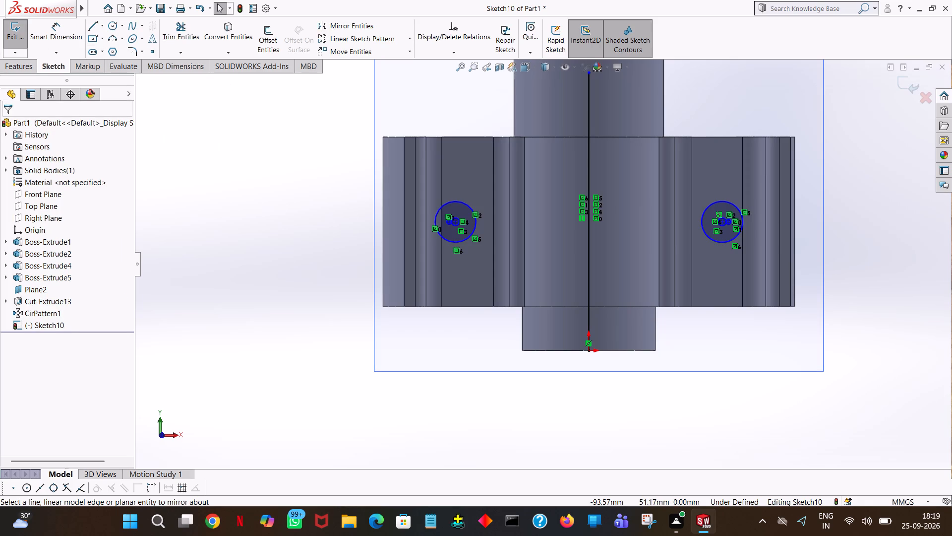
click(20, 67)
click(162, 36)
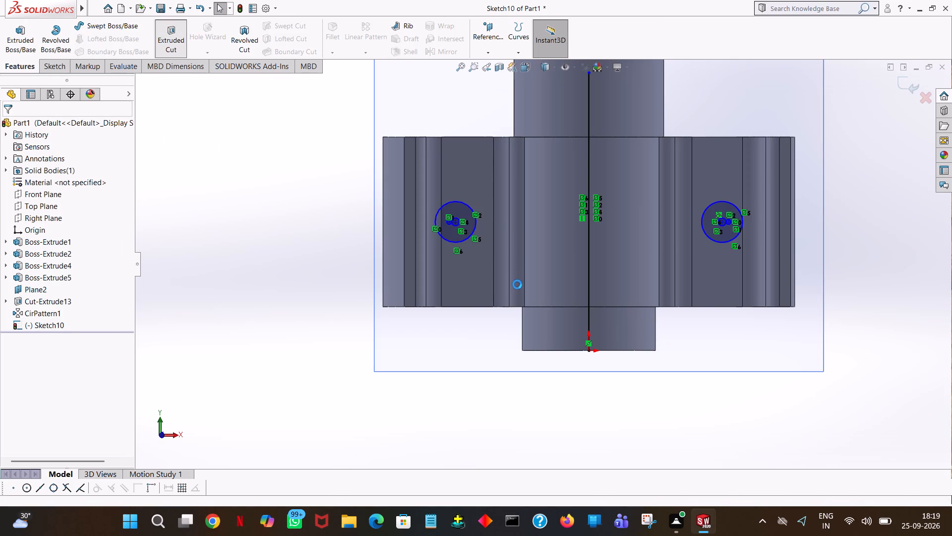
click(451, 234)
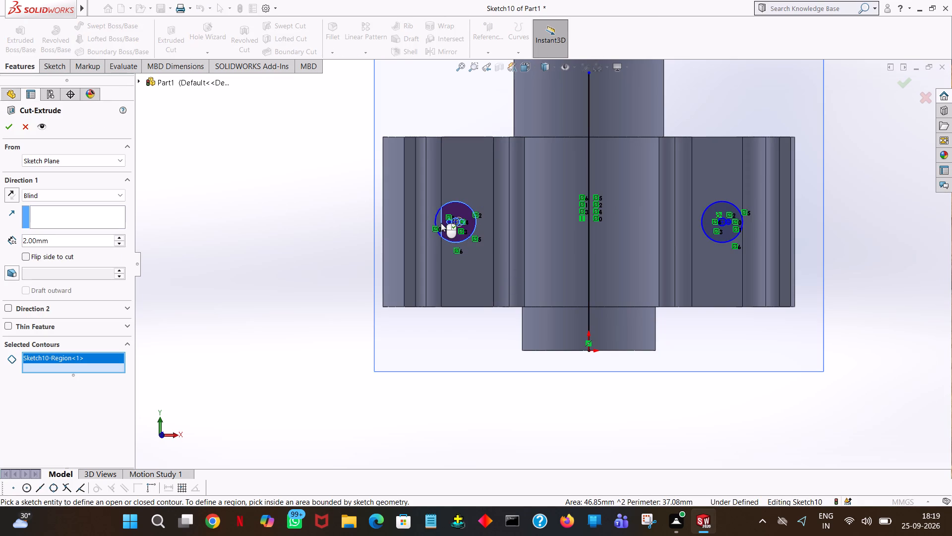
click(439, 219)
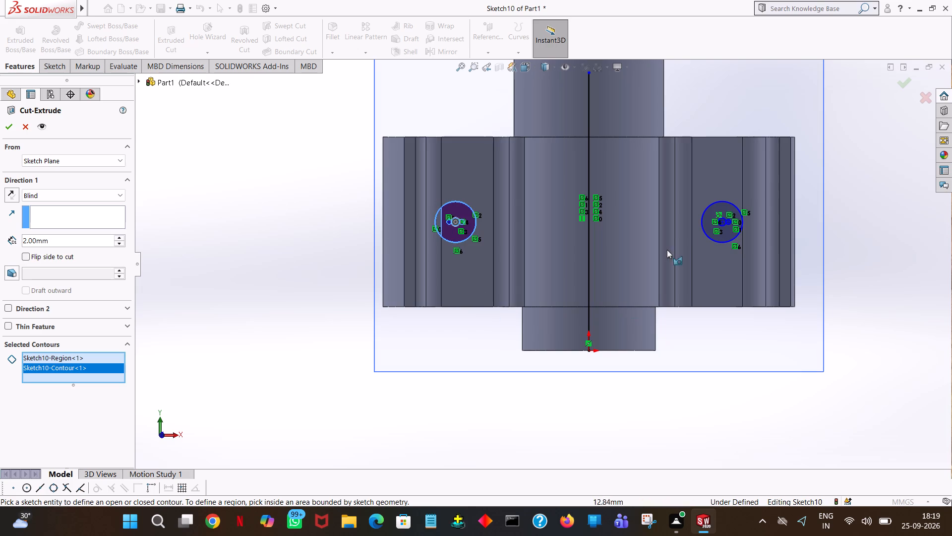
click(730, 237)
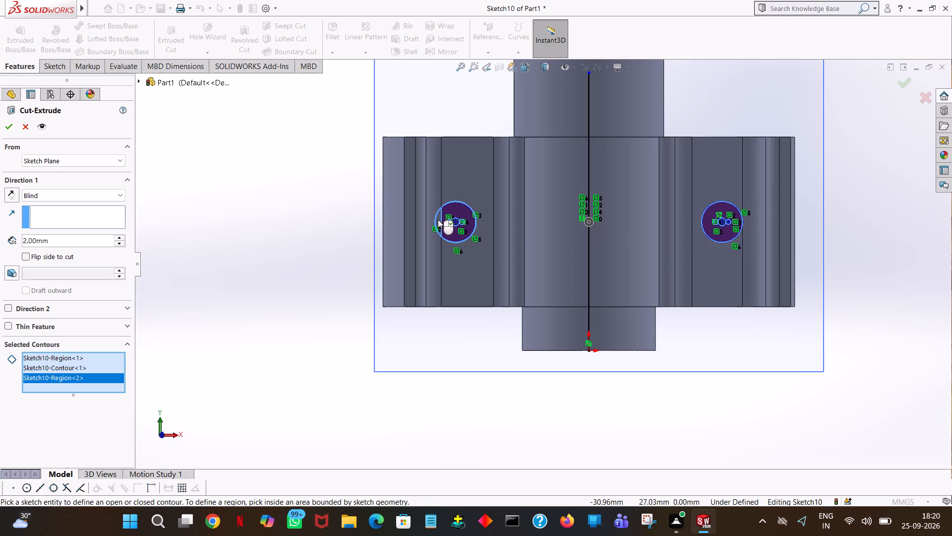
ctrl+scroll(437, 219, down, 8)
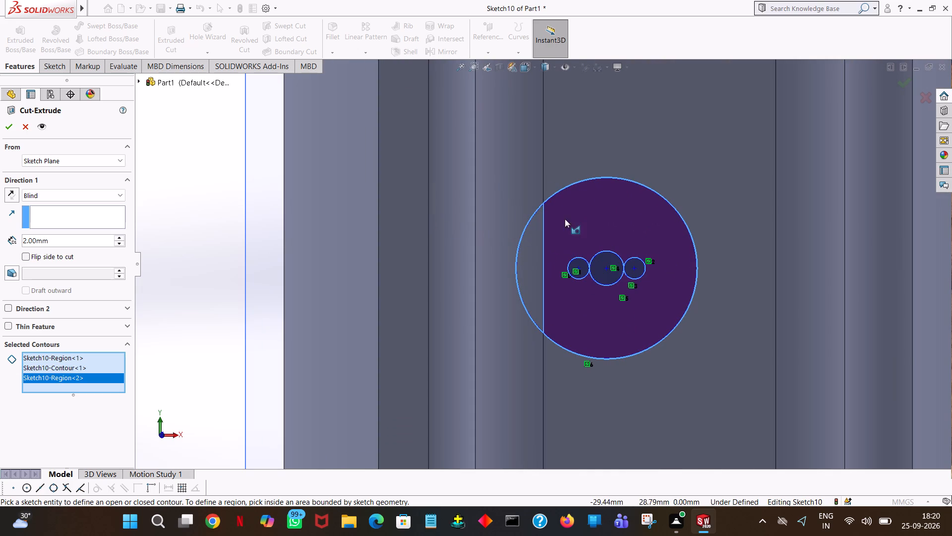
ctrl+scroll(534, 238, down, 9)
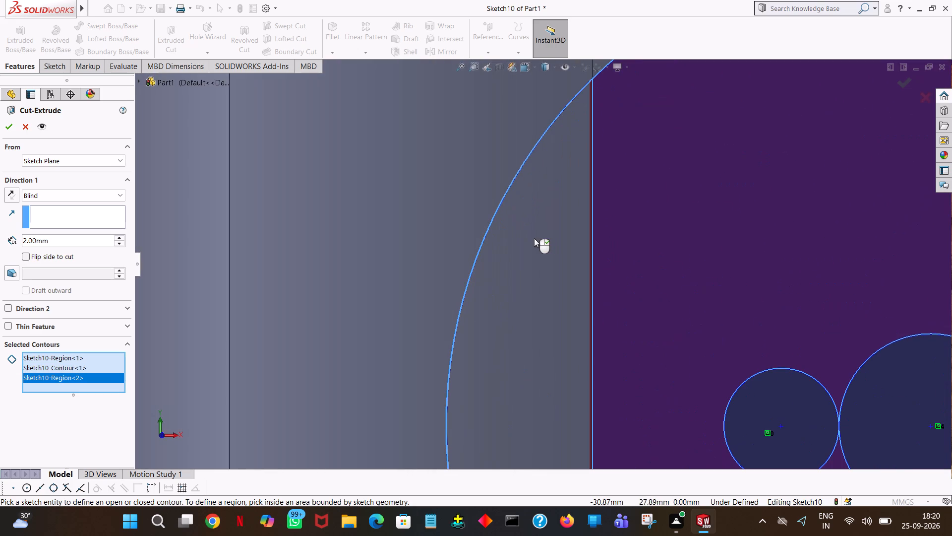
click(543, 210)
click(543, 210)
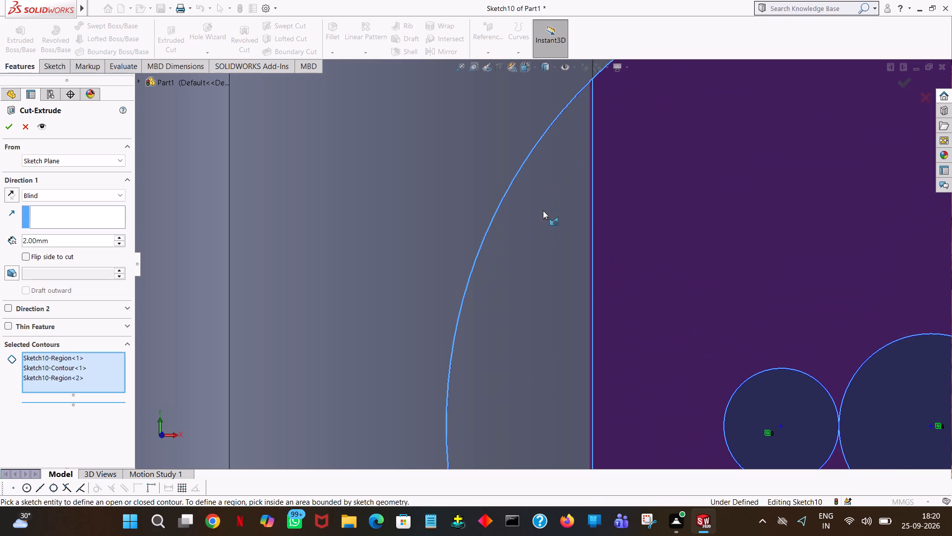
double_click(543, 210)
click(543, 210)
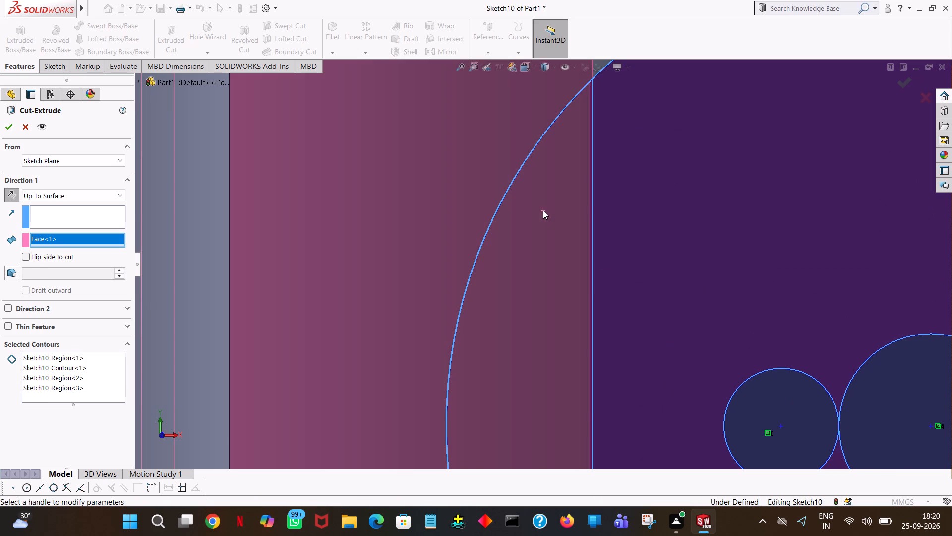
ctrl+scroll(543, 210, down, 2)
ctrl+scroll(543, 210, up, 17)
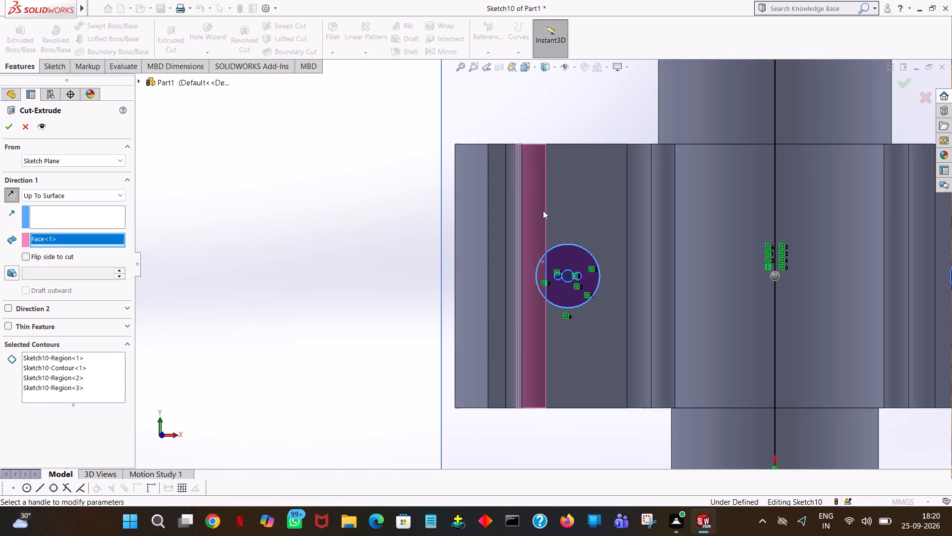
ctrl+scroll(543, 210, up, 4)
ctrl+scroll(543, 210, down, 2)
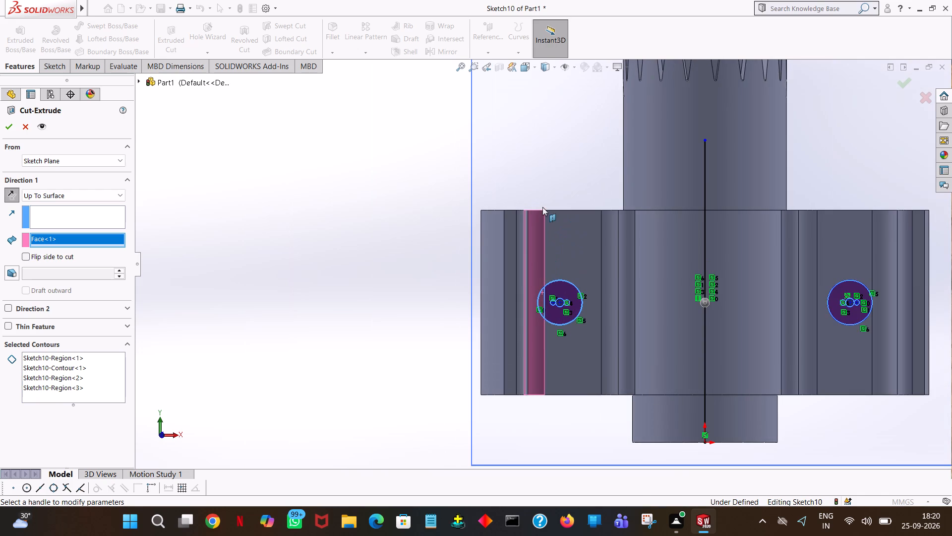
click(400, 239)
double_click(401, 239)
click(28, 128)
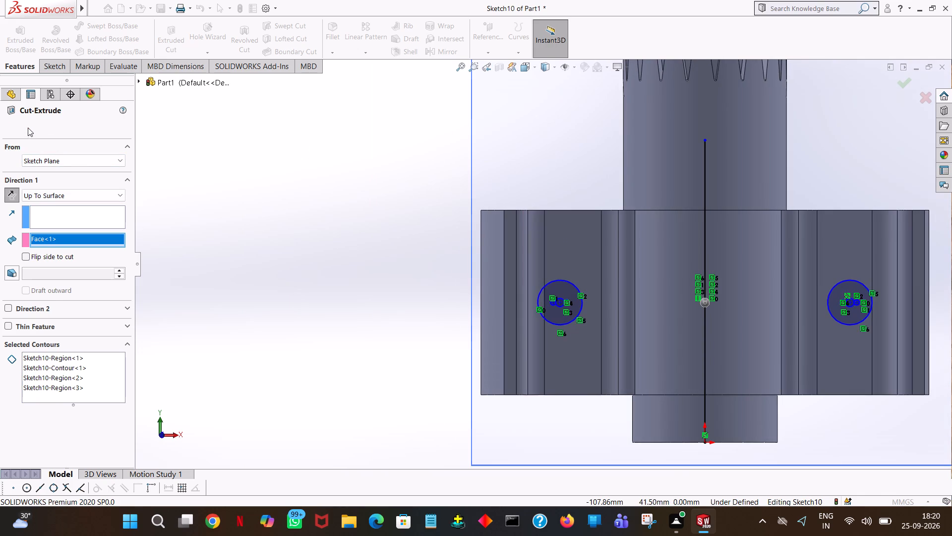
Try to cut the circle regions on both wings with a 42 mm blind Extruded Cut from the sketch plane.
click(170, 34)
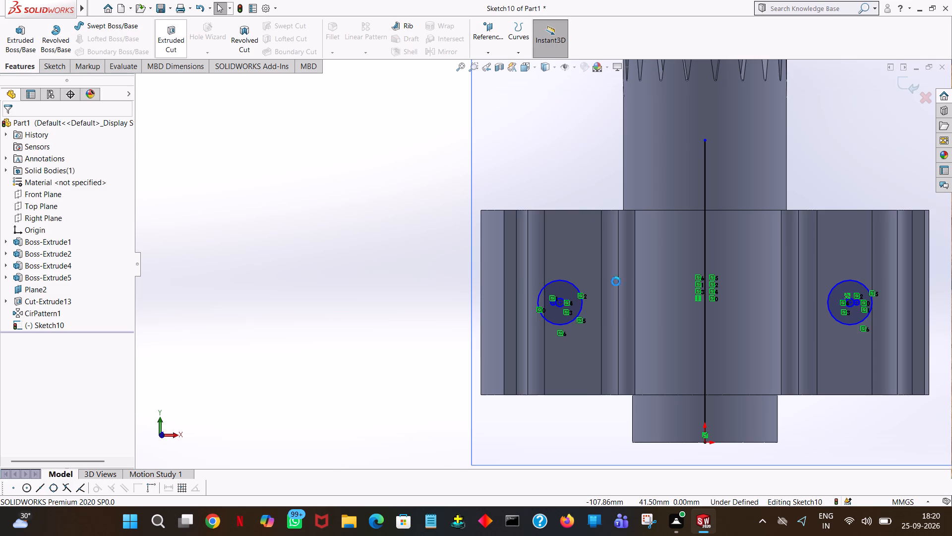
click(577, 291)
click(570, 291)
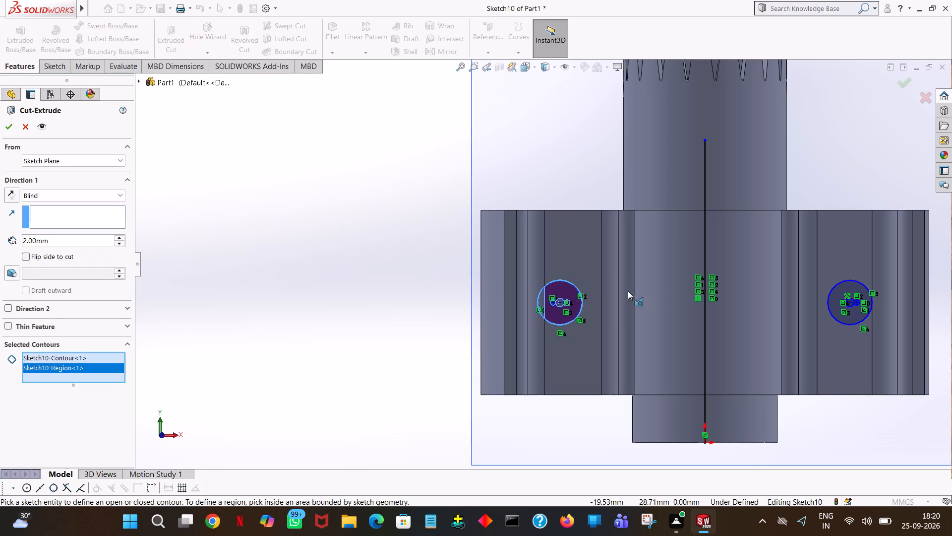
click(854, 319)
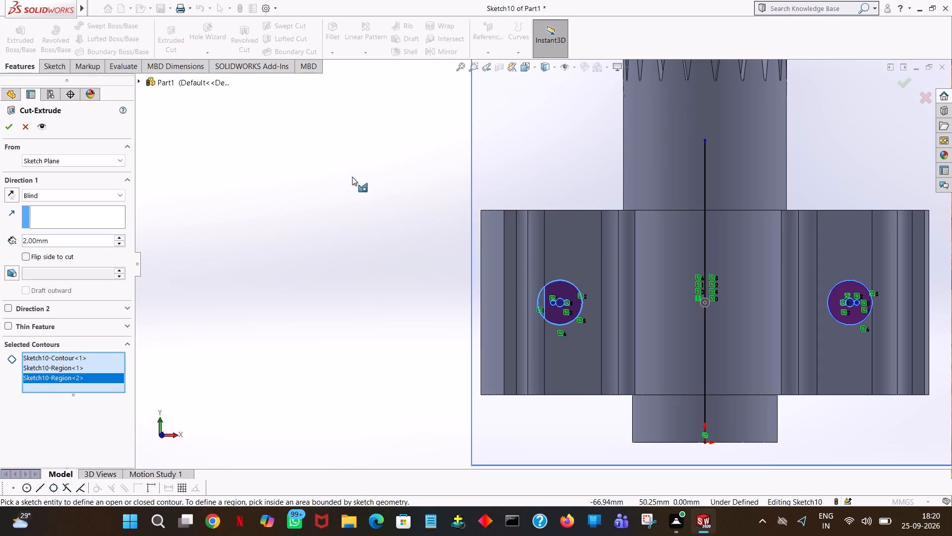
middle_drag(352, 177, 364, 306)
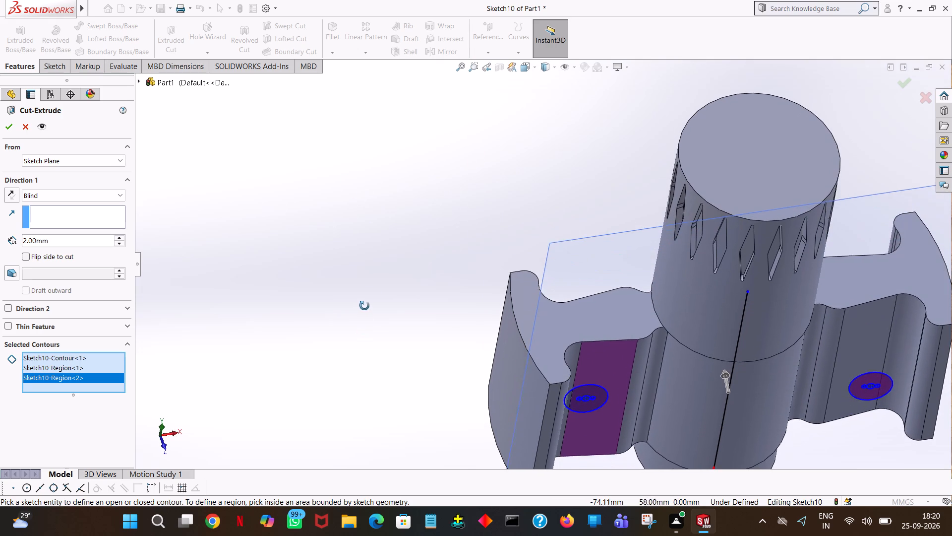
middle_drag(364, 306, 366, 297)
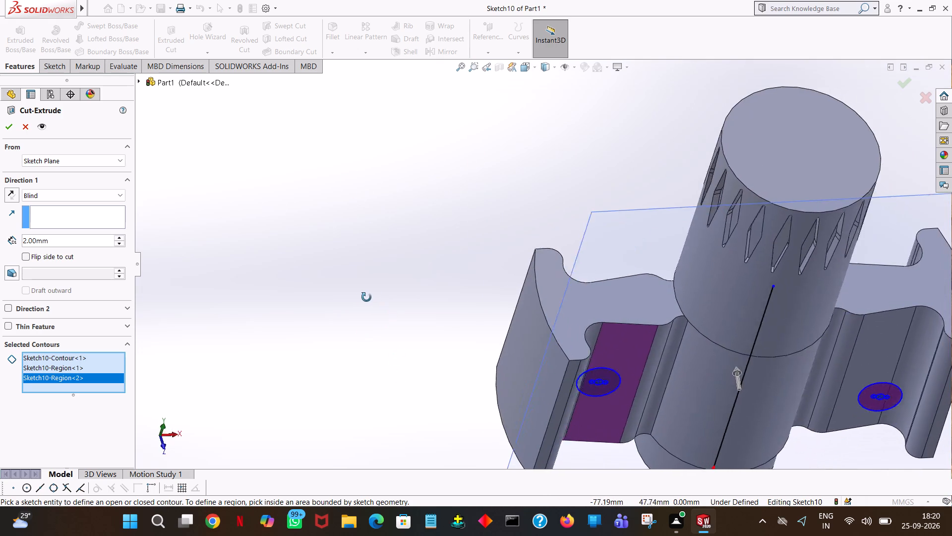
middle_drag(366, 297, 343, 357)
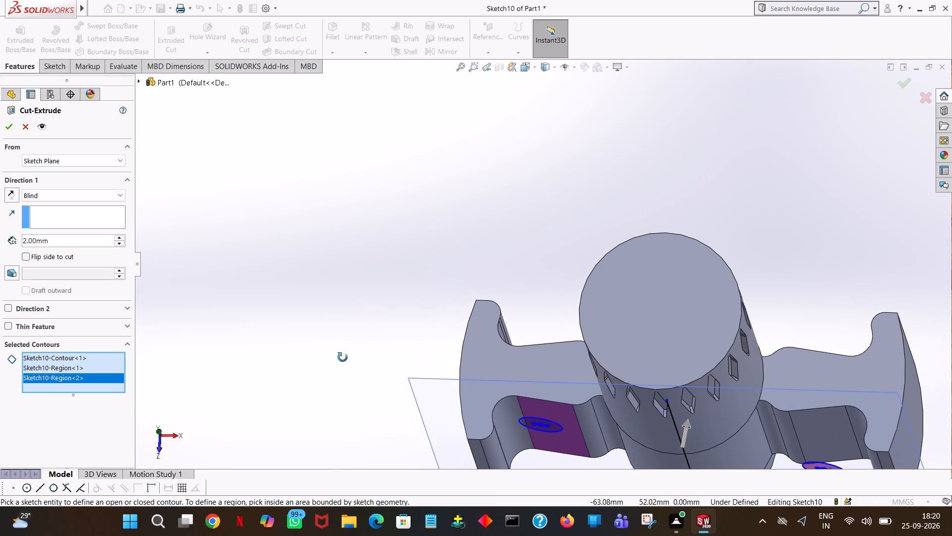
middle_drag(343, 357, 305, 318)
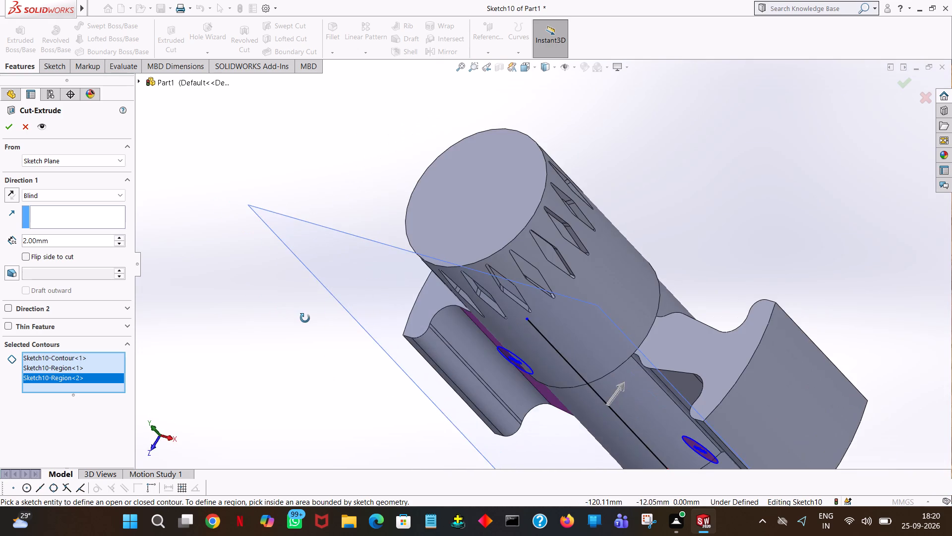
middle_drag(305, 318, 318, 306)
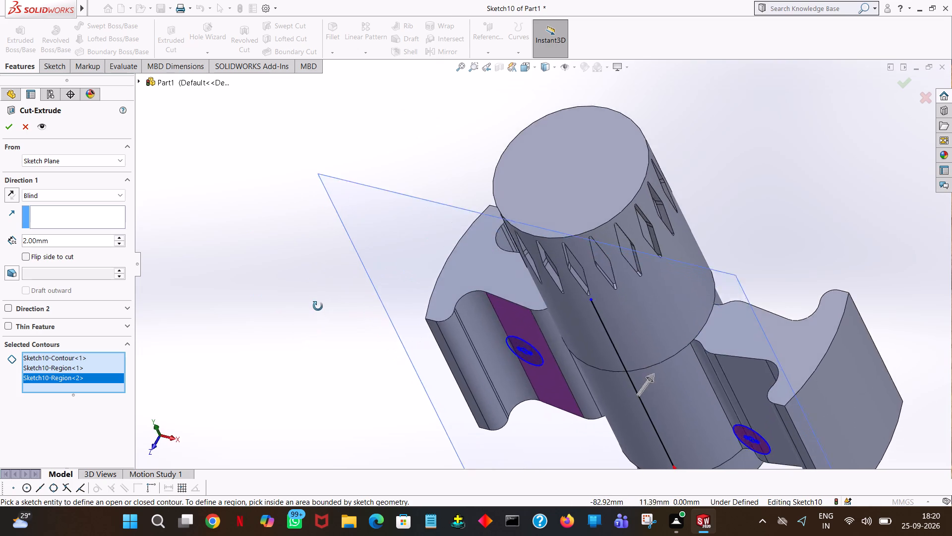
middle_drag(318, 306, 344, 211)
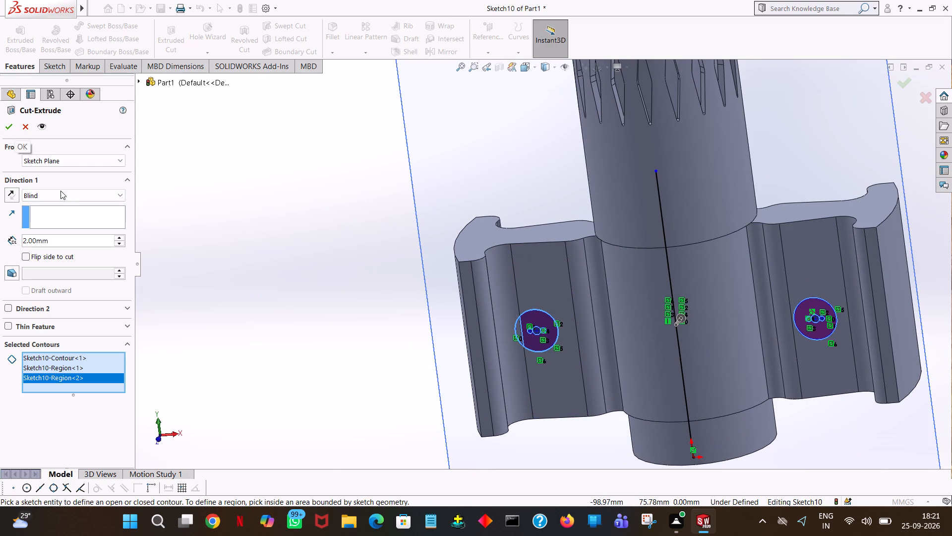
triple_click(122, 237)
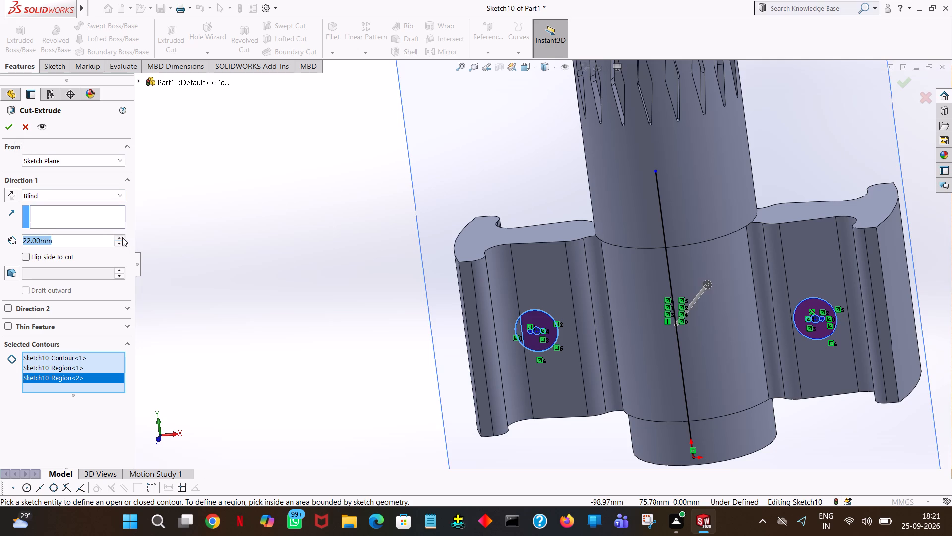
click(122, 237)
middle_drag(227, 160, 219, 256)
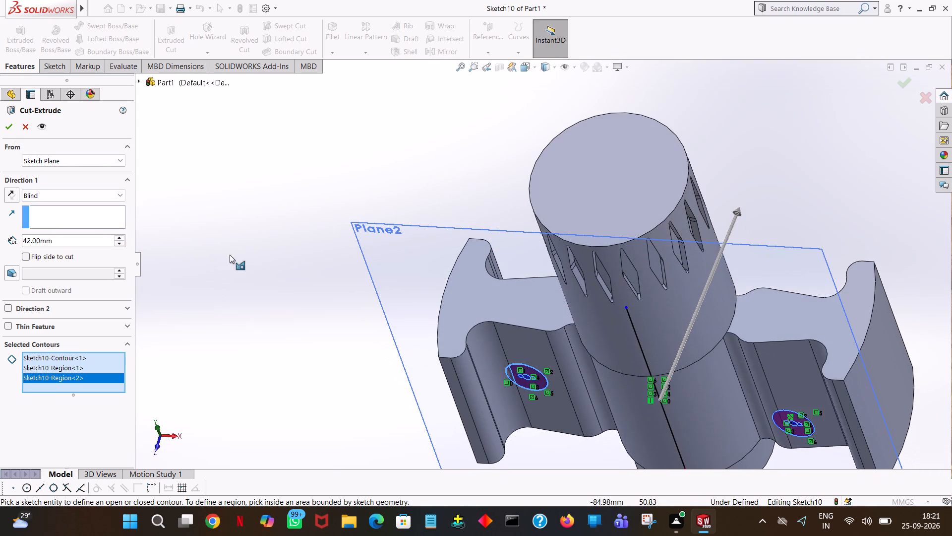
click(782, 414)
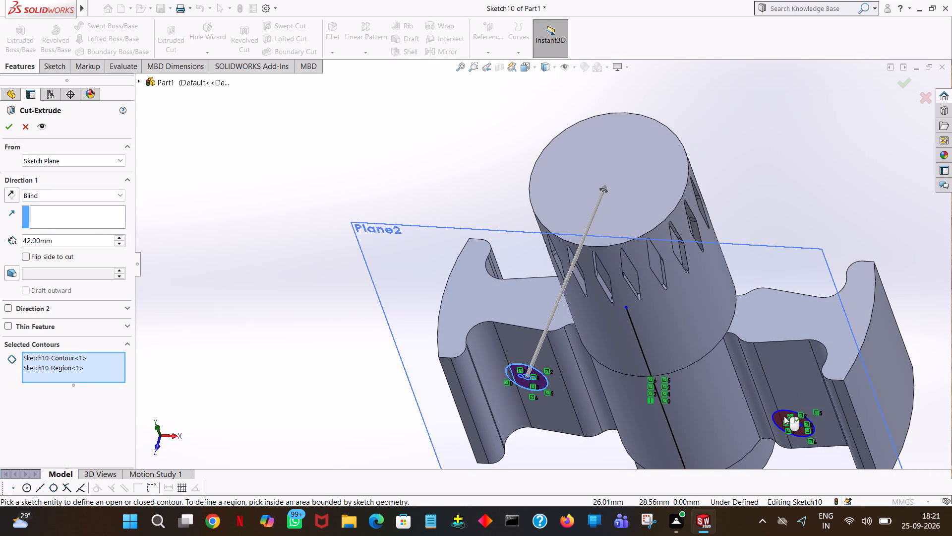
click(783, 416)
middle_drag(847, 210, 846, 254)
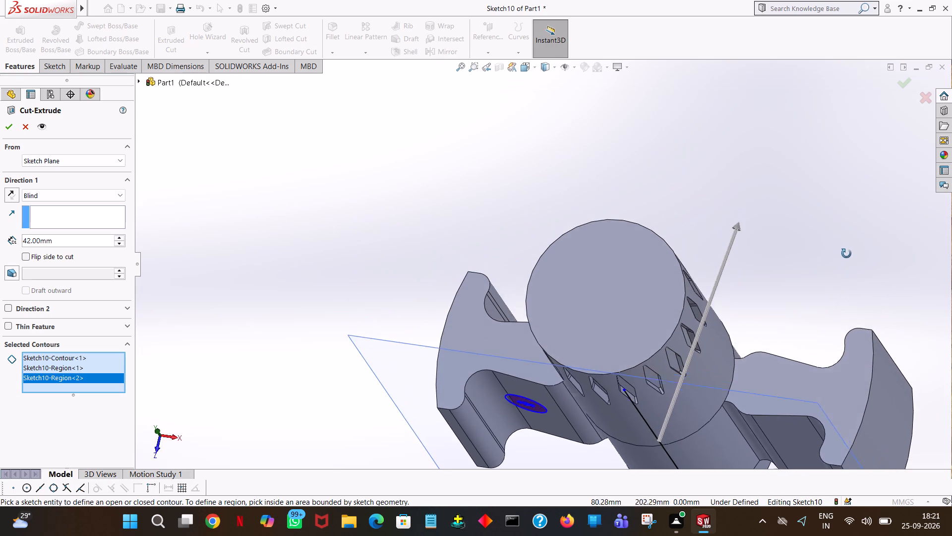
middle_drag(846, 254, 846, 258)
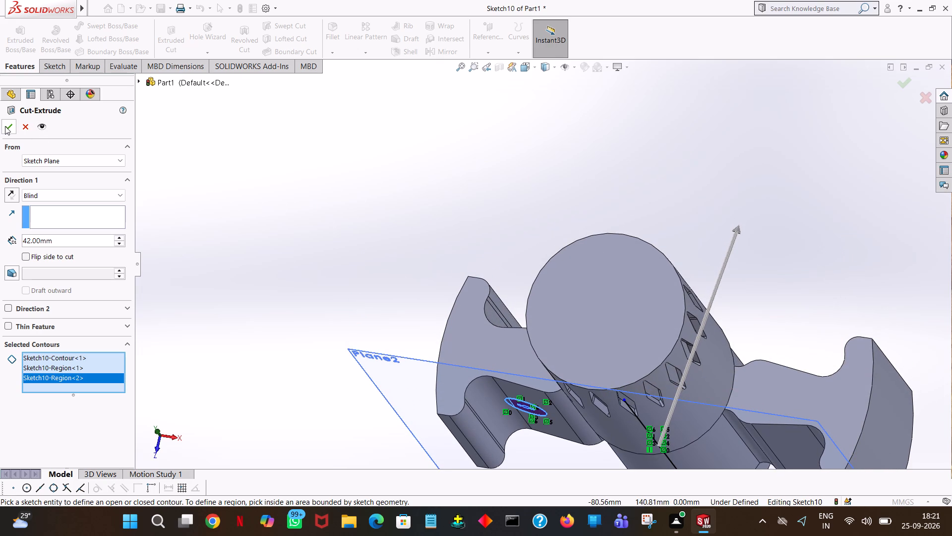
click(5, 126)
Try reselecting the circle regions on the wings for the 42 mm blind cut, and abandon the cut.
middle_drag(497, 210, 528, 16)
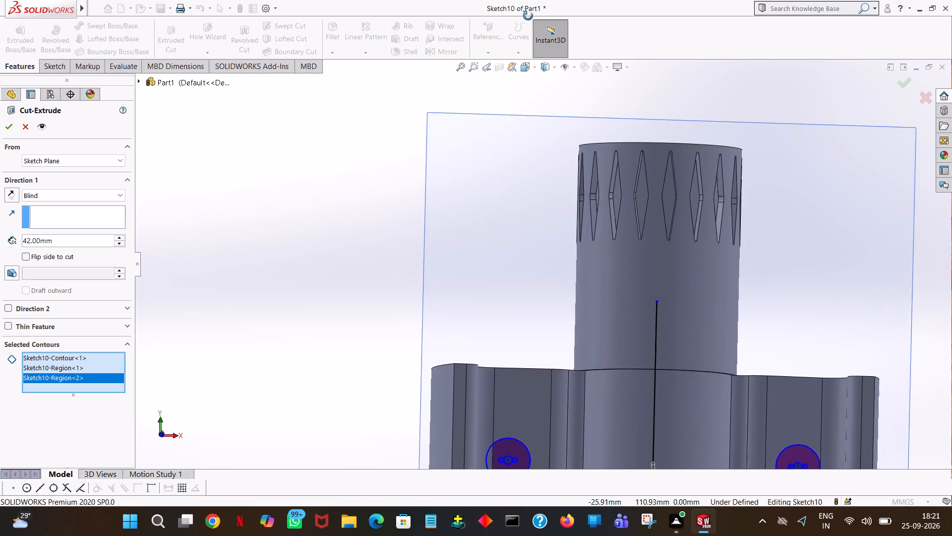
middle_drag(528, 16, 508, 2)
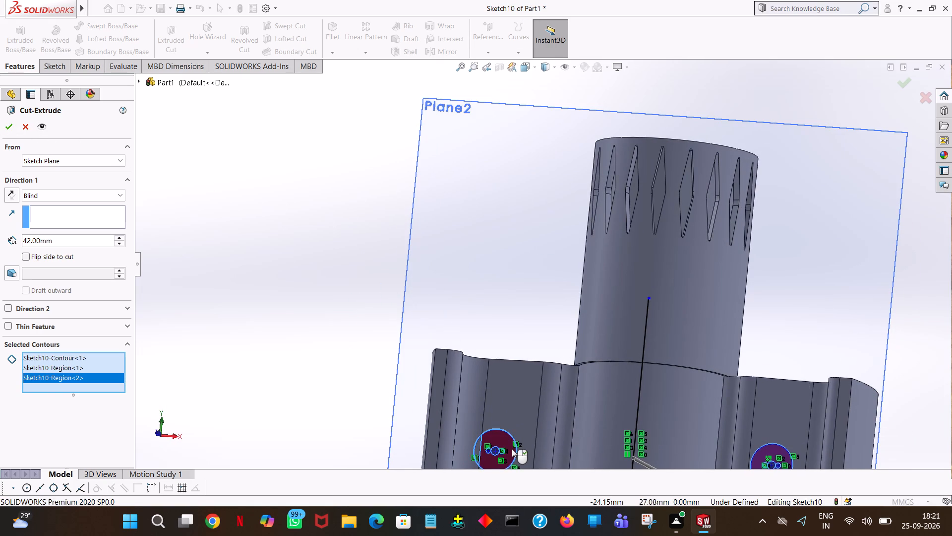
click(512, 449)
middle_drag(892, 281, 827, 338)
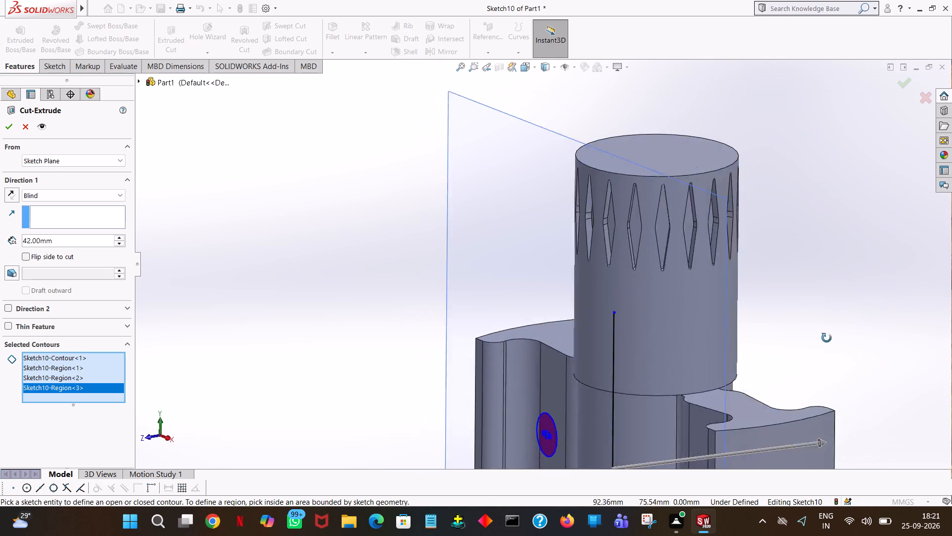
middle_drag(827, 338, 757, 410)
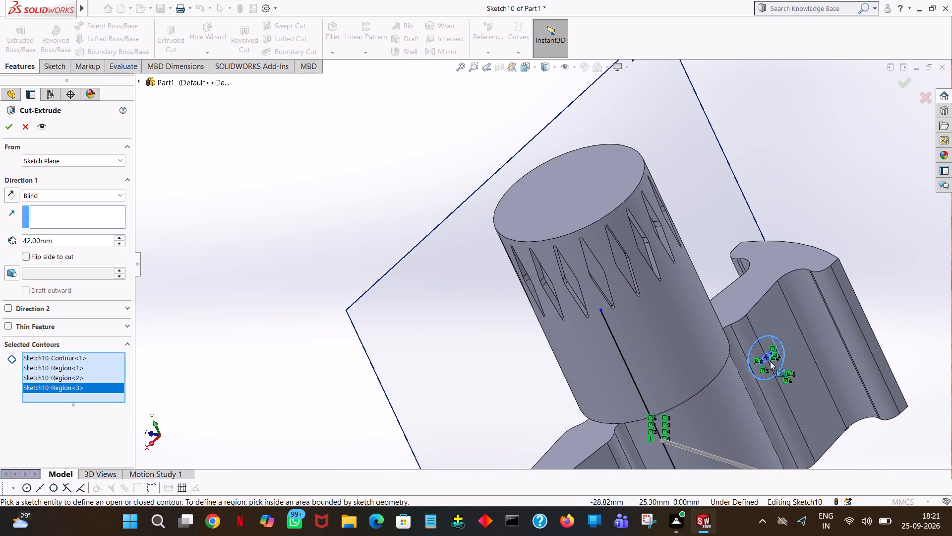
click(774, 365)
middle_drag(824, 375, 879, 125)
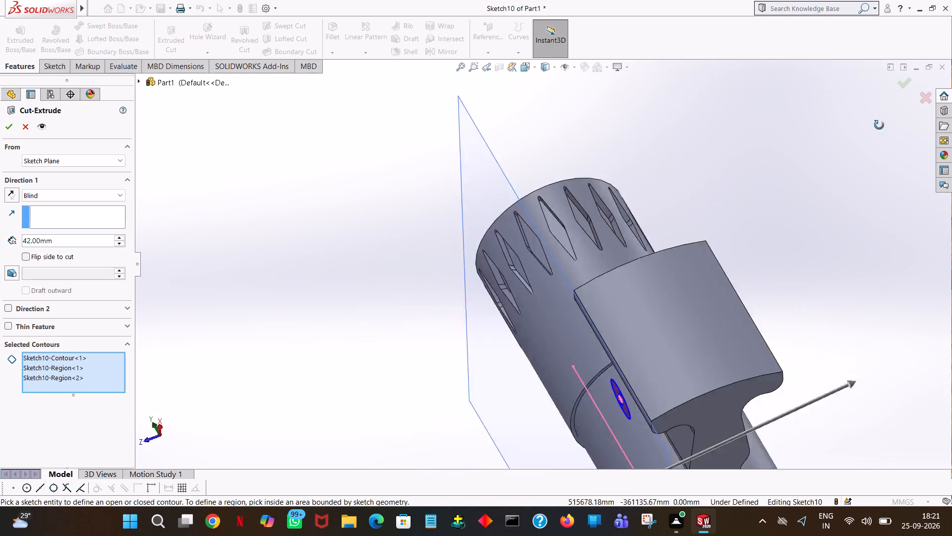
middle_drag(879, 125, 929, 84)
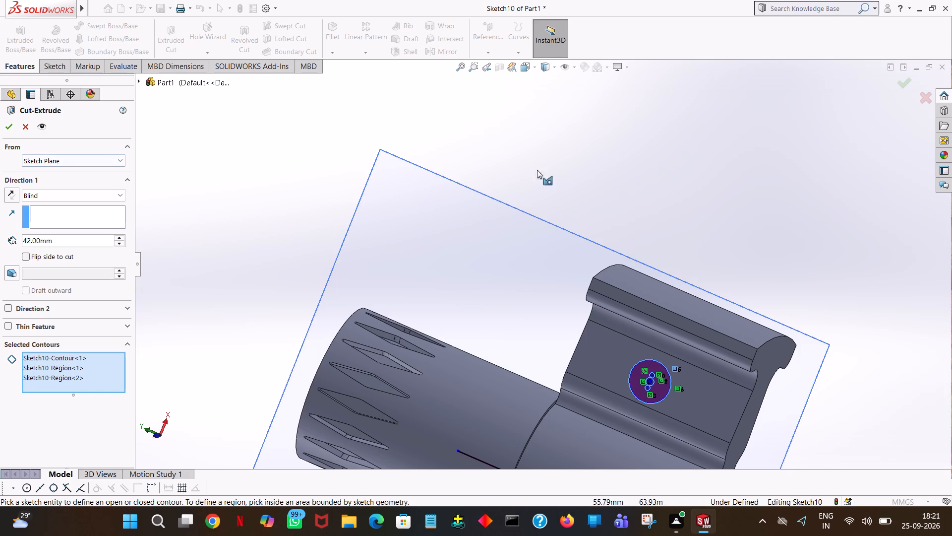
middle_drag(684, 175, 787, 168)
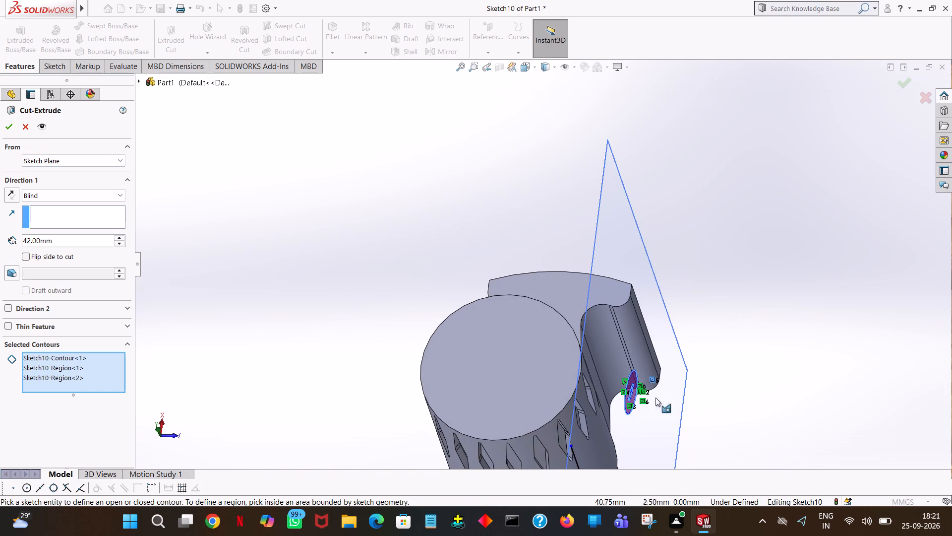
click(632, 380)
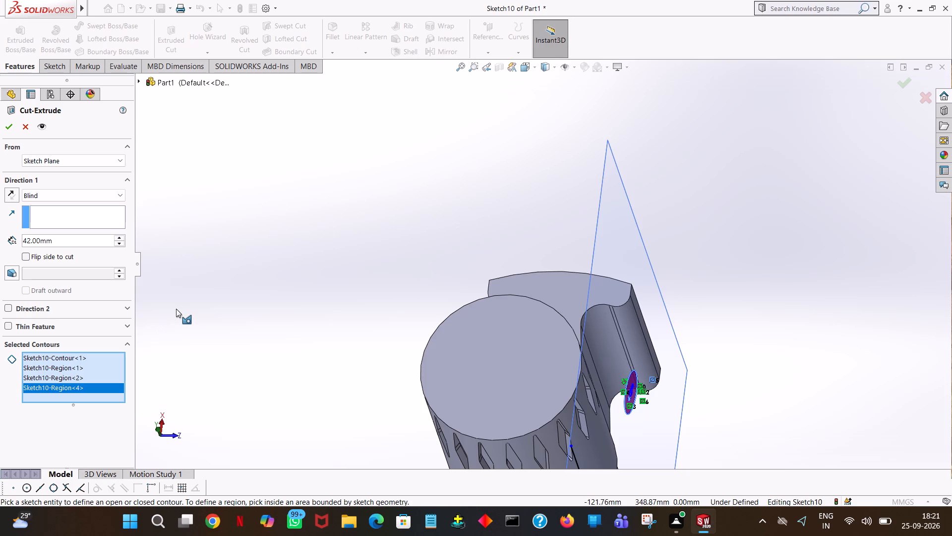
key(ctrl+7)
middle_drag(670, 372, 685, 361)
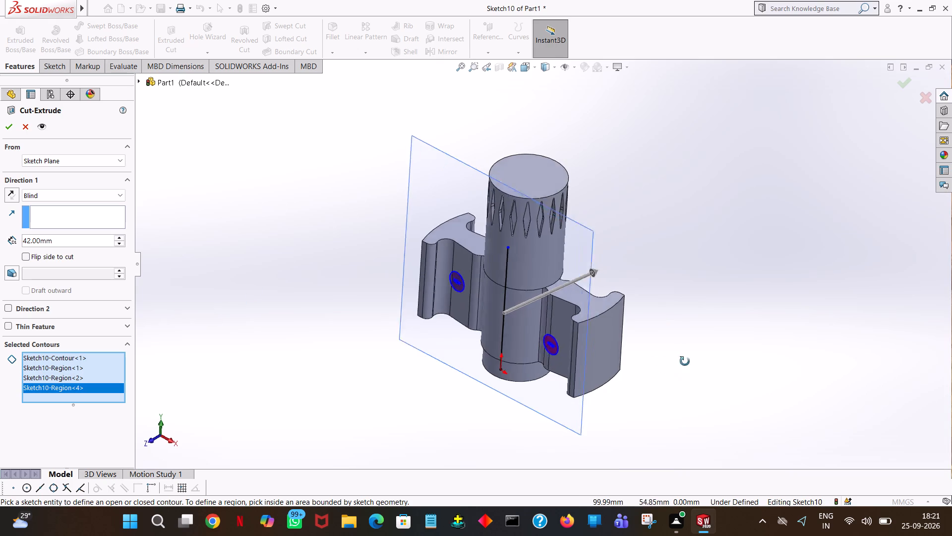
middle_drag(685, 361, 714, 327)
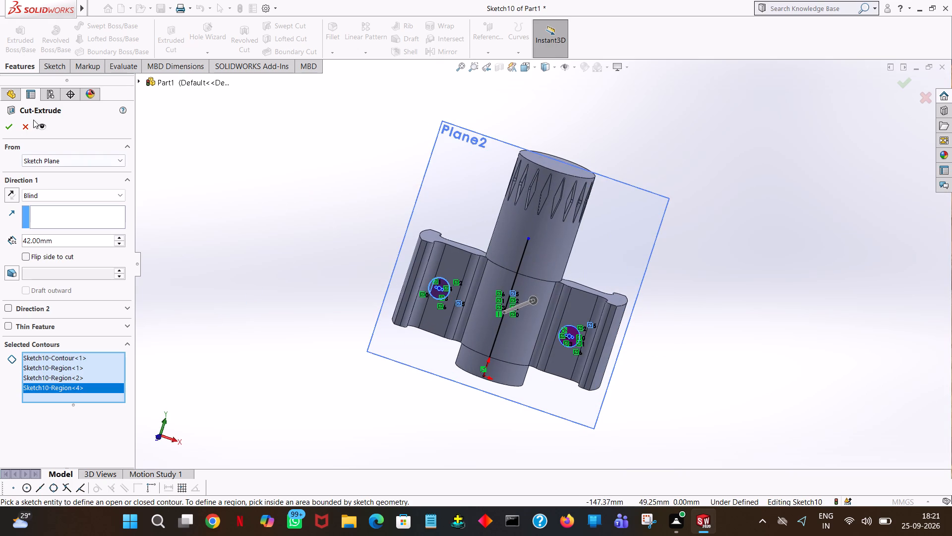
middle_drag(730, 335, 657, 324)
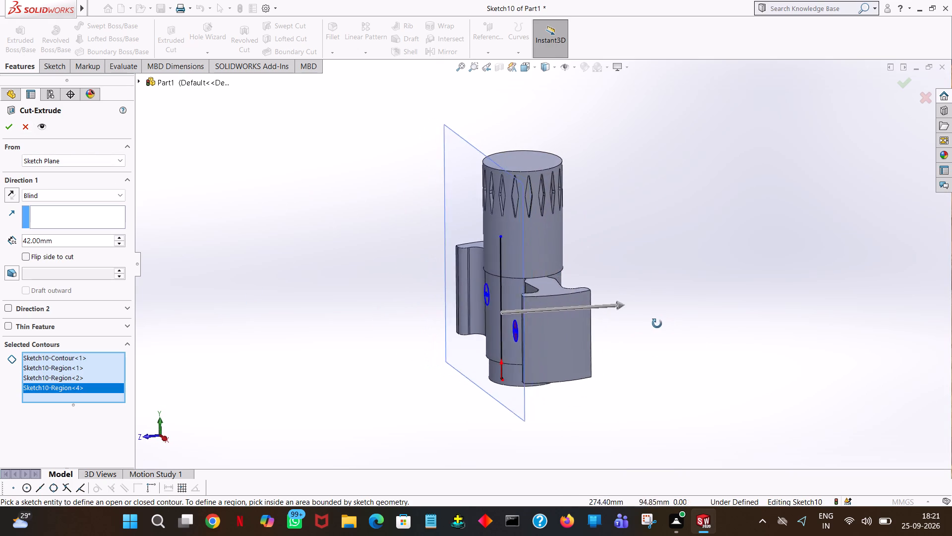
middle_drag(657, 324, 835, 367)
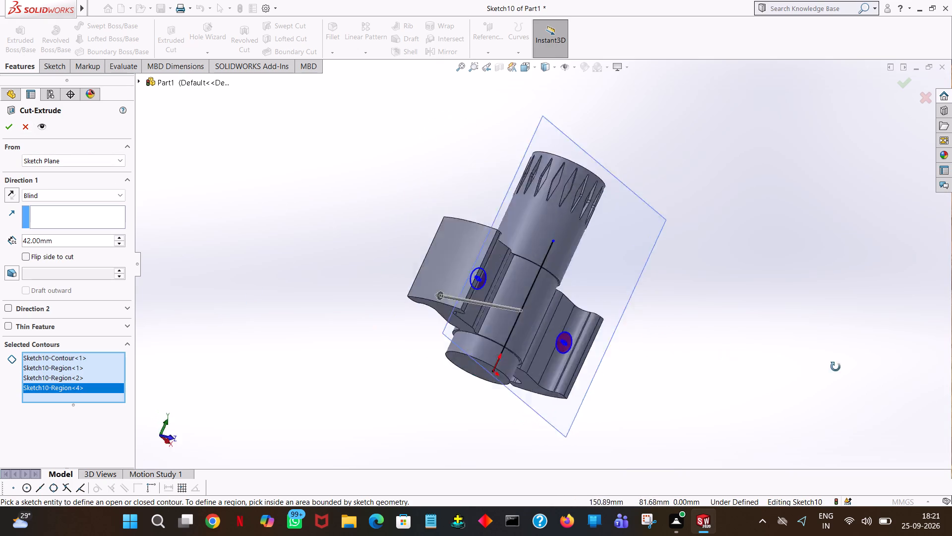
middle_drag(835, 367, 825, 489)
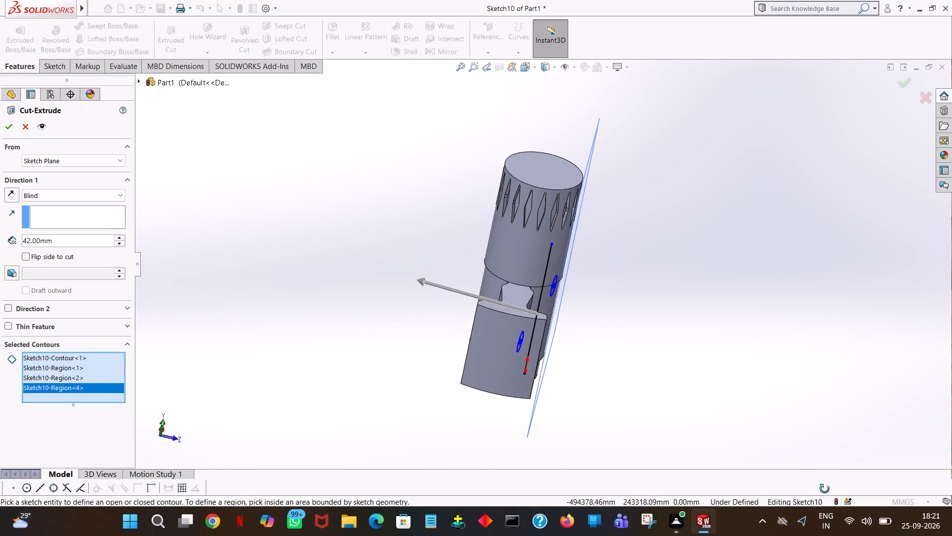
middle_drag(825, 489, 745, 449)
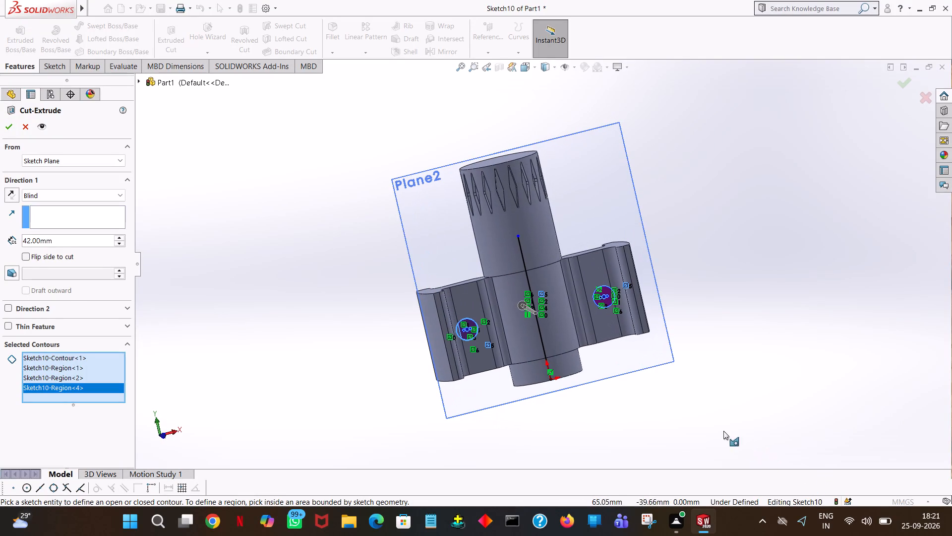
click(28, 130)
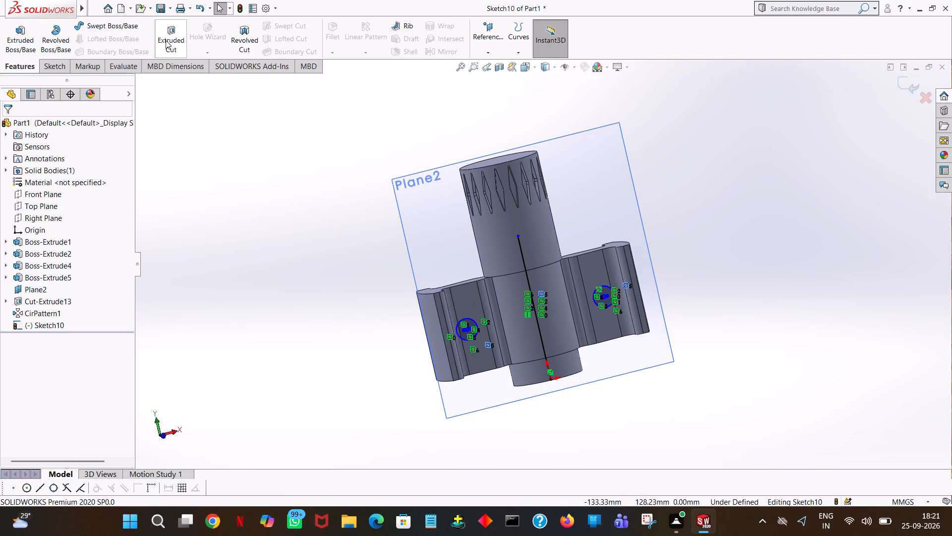
Trim away the vertical line along the shaft's centre in the circle sketch.
click(44, 63)
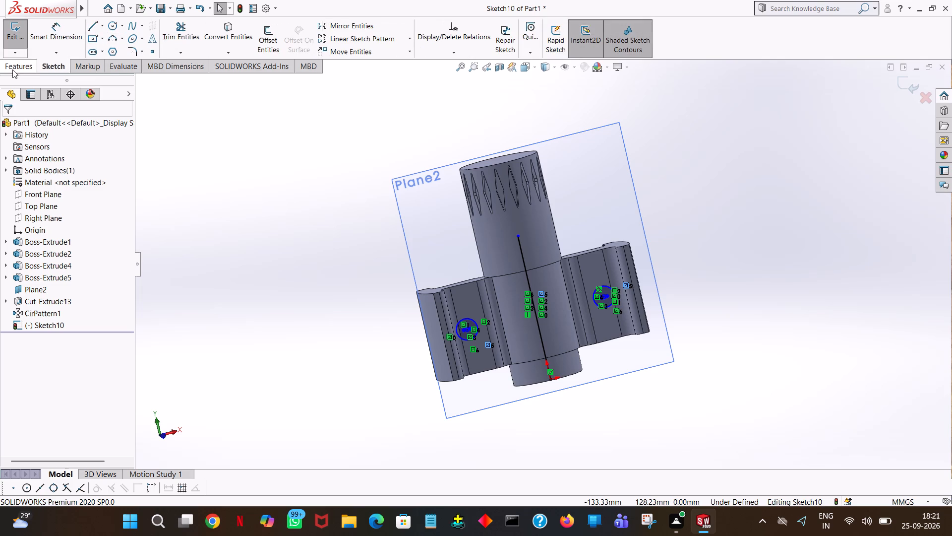
click(181, 28)
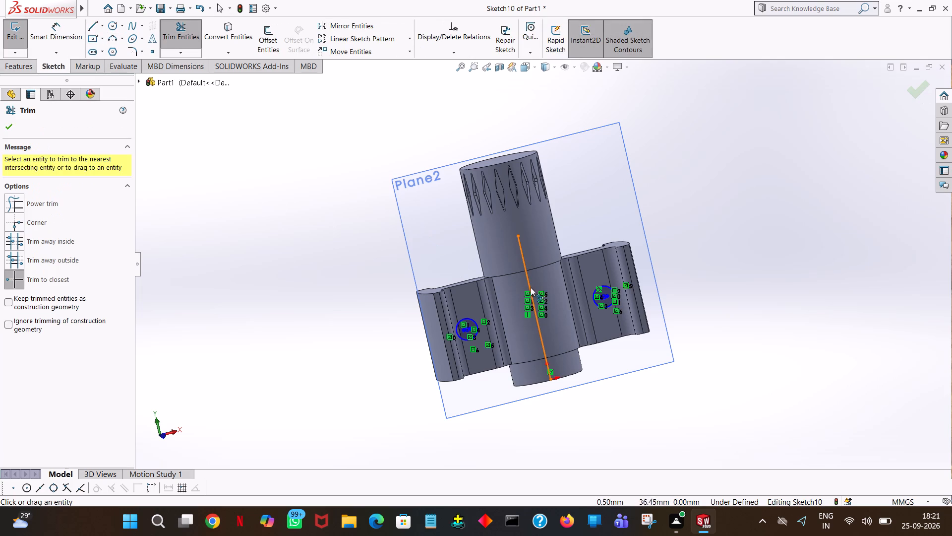
click(530, 286)
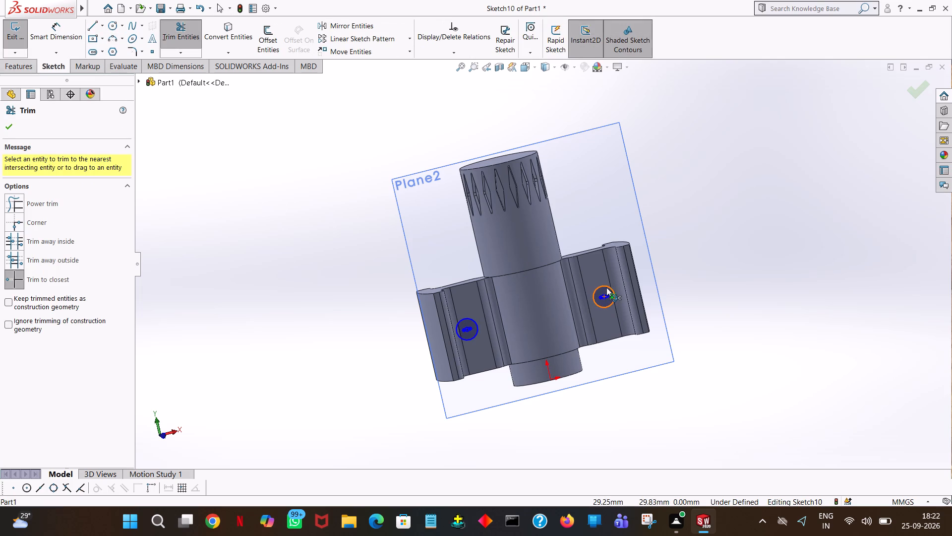
Trim away the large circle and the three small circles inside it on the right-hand wing in the circle sketch.
click(606, 287)
click(605, 295)
double_click(608, 294)
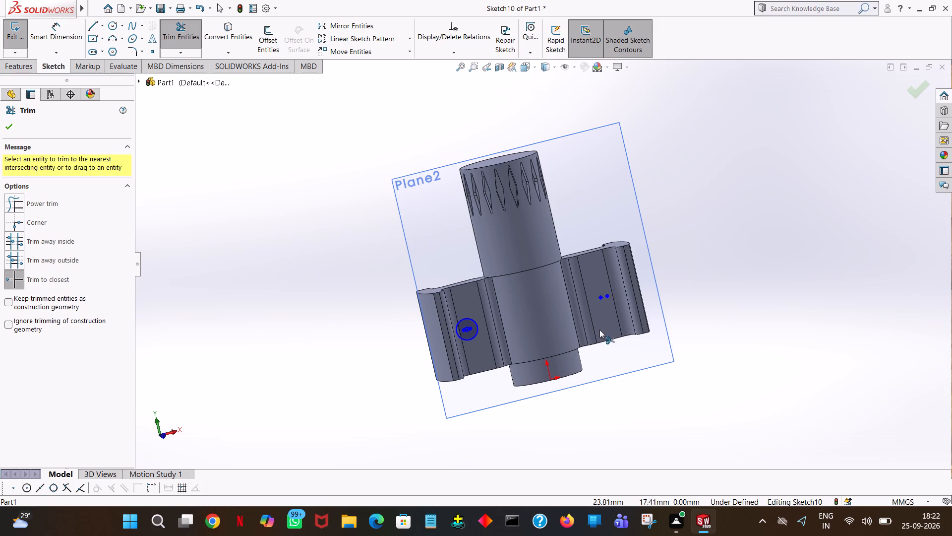
scroll(664, 317, left, 1)
scroll(655, 317, right, 2)
ctrl+scroll(618, 308, up, 5)
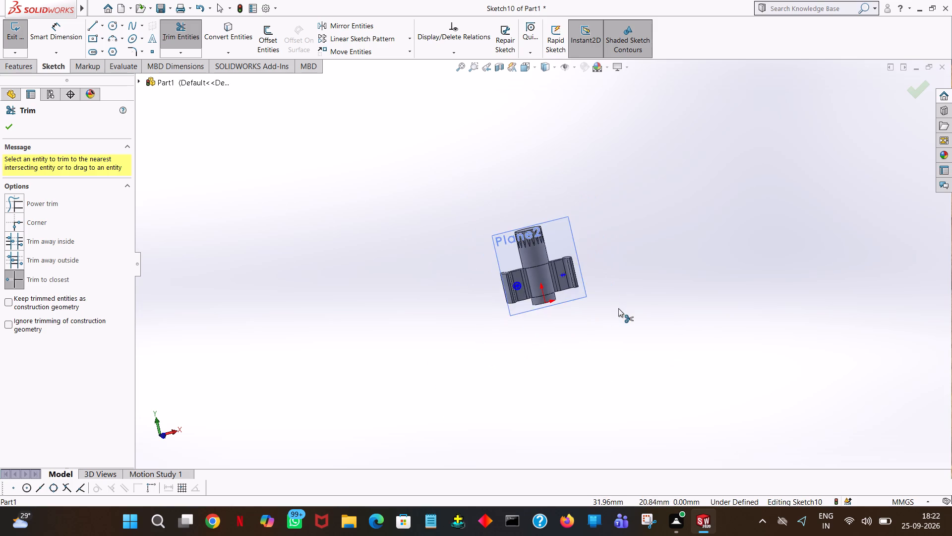
ctrl+scroll(618, 308, up, 3)
ctrl+scroll(618, 308, down, 11)
ctrl+middle_drag(379, 237, 380, 237)
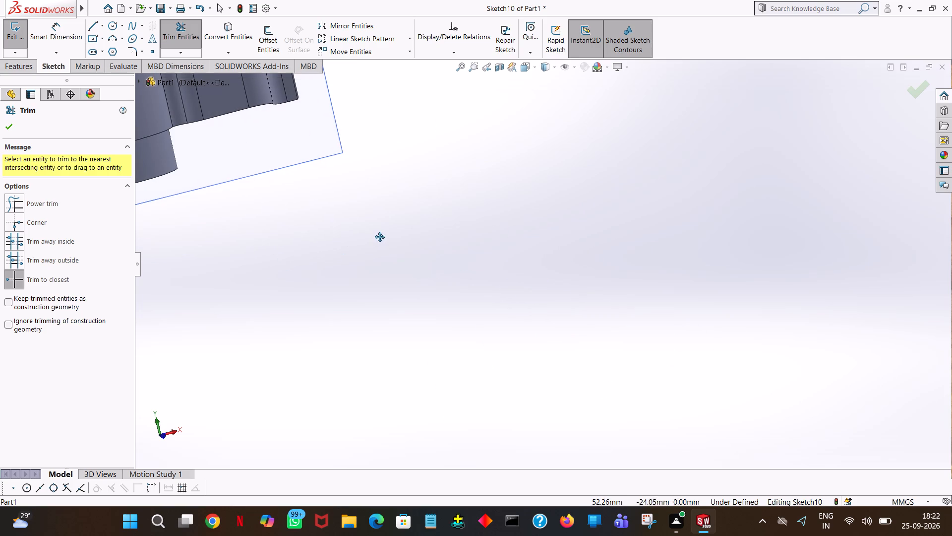
ctrl+middle_drag(380, 237, 706, 404)
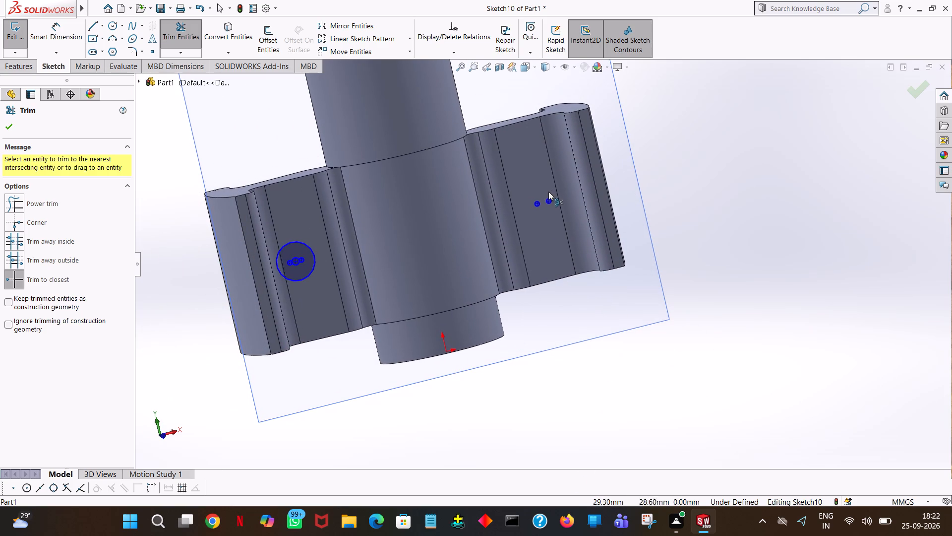
click(548, 199)
click(539, 202)
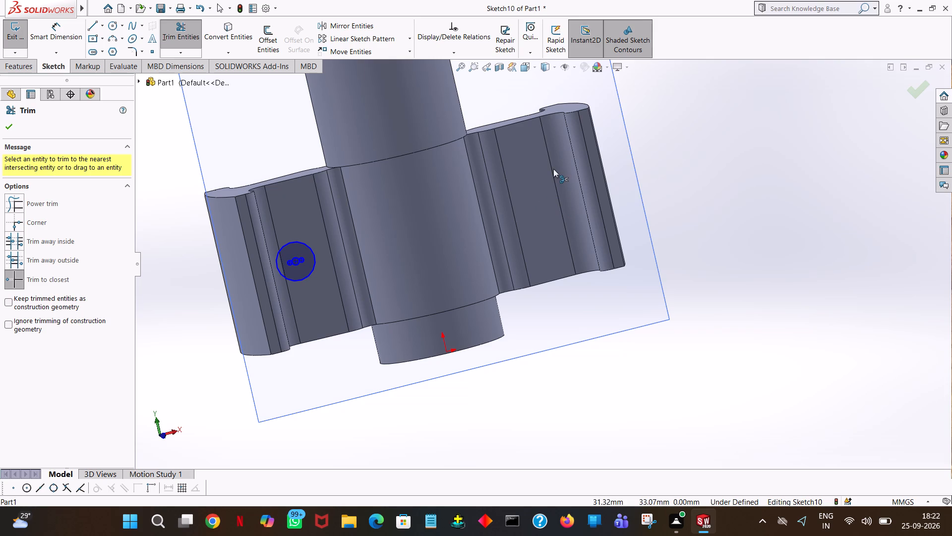
Trim away the large circle and its three inner circles on the left-hand wing, and exit the emptied sketch.
click(299, 254)
click(310, 247)
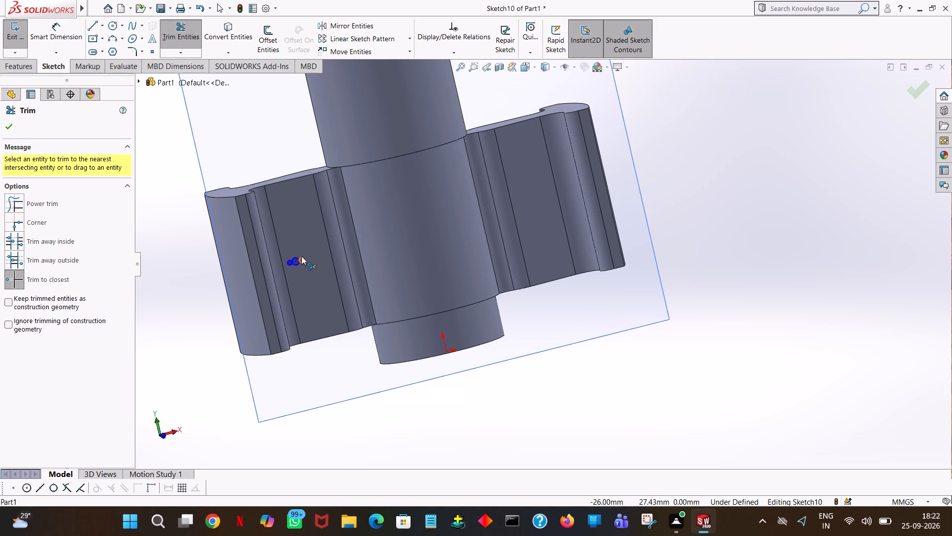
click(301, 258)
click(292, 263)
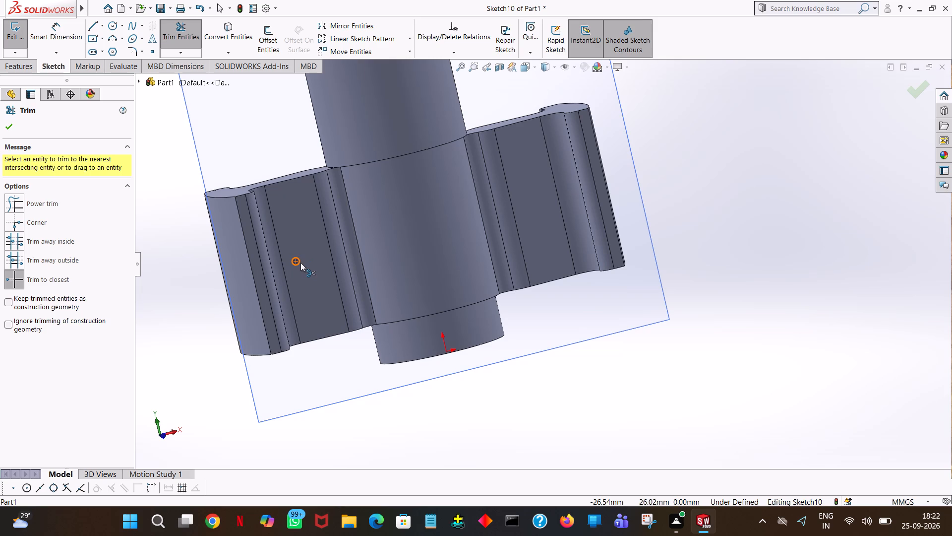
click(300, 263)
click(6, 130)
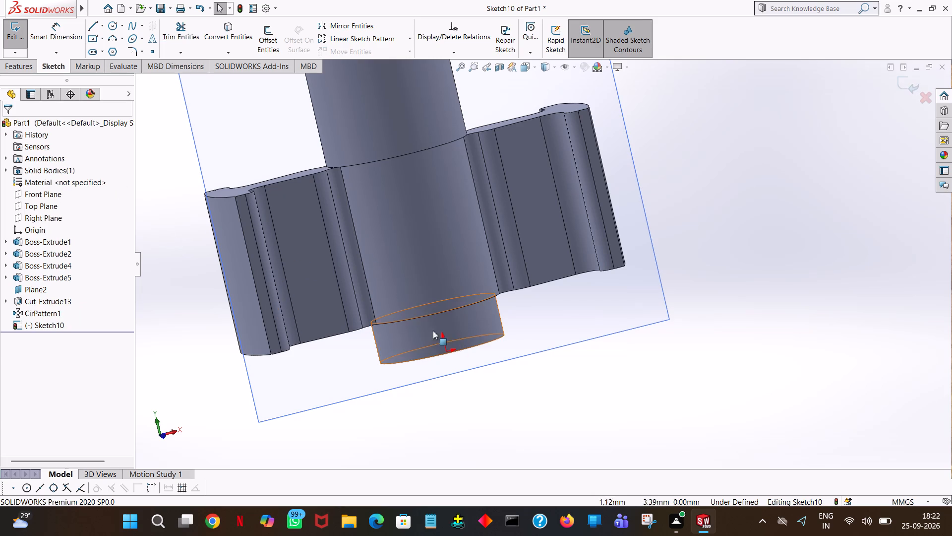
click(19, 35)
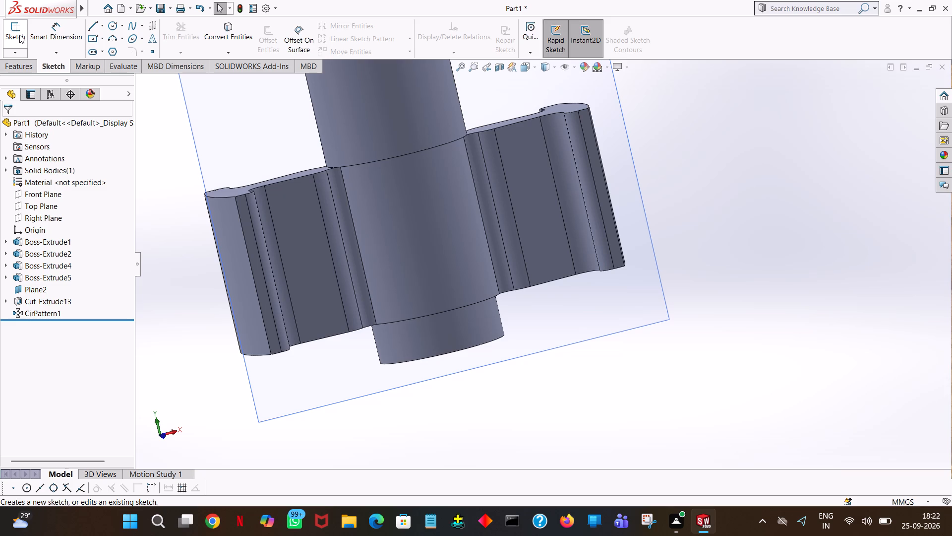
Hide Plane2 in the model.
click(777, 273)
click(34, 291)
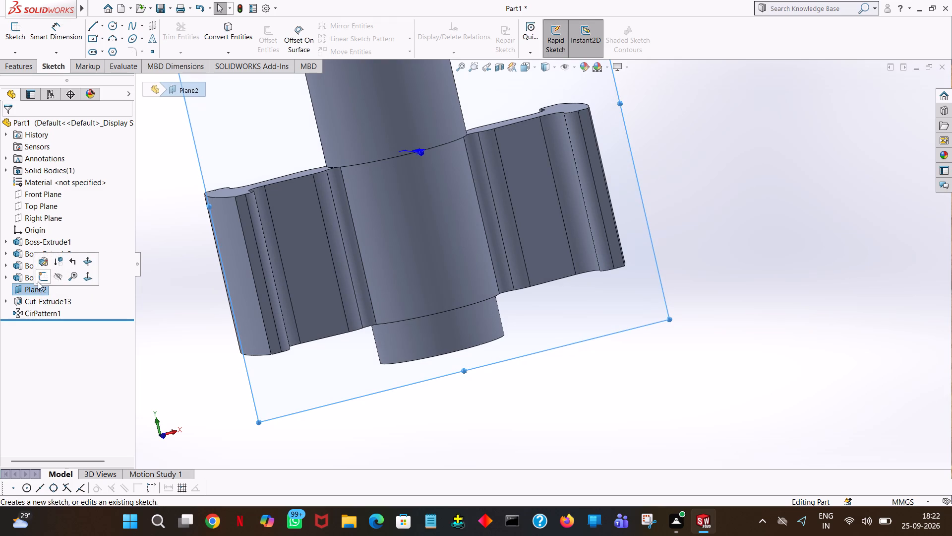
click(55, 278)
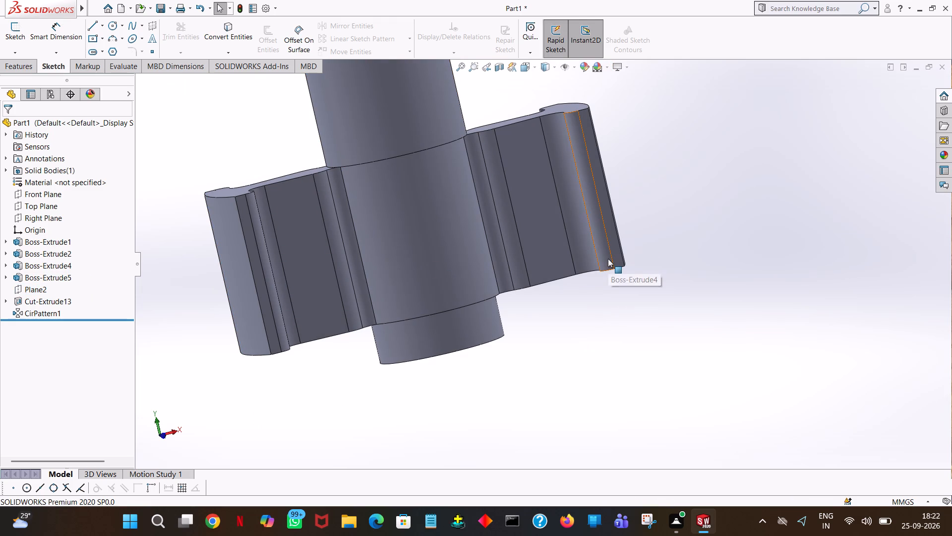
Save the part as "splined connector" in the "desighn new job" folder on New Volume (E:).
ctrl+scroll(608, 259, down, 3)
ctrl+scroll(608, 259, up, 10)
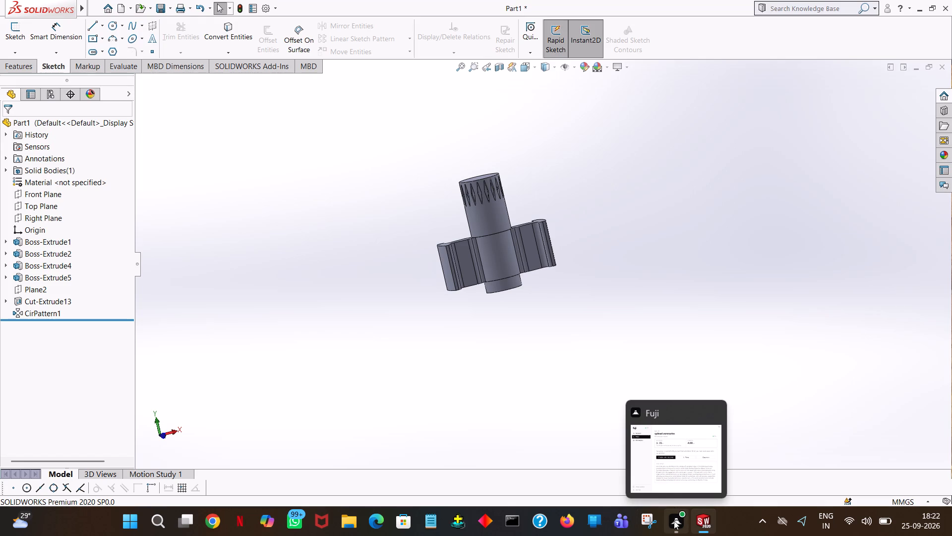
click(158, 6)
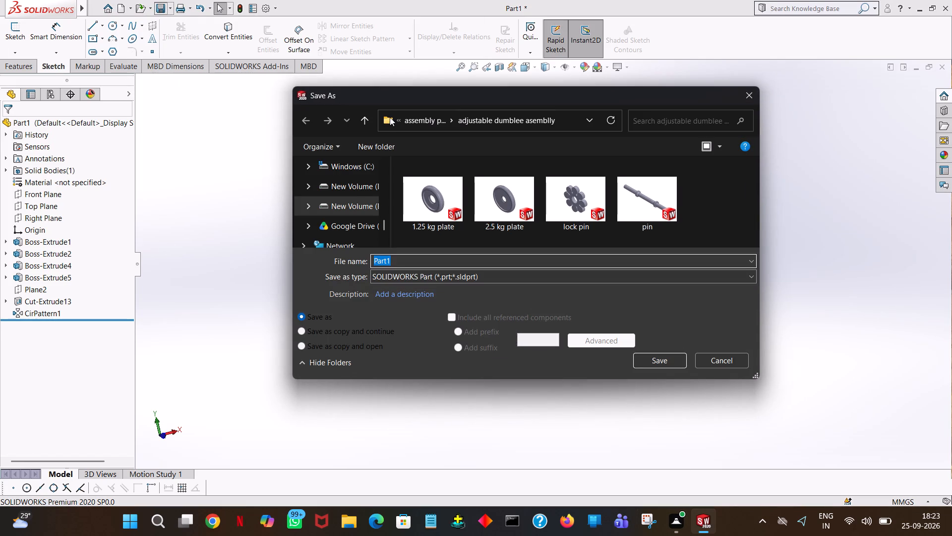
click(367, 124)
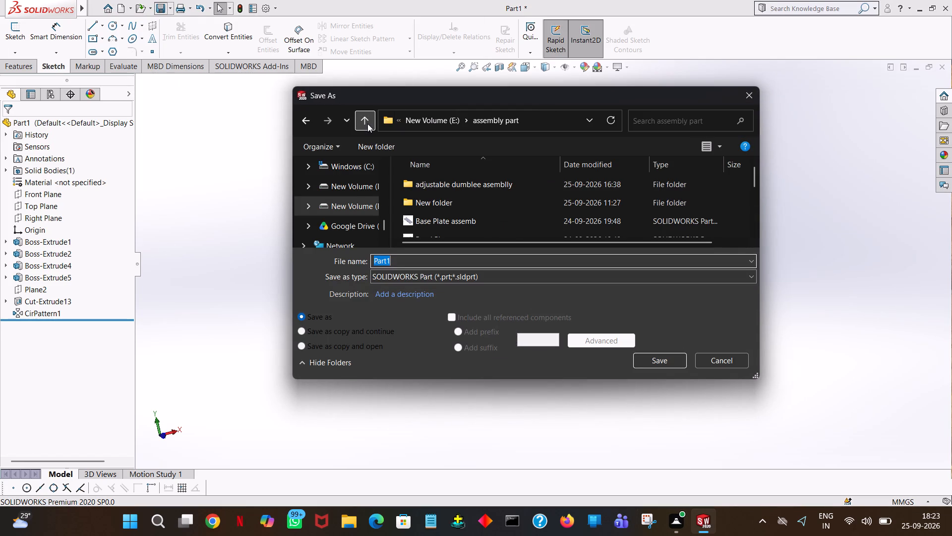
click(367, 124)
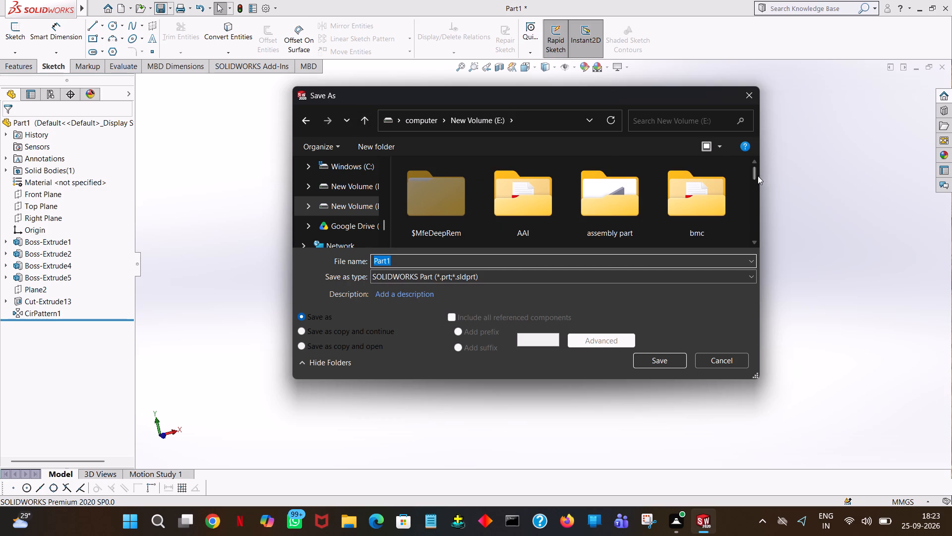
drag(755, 174, 755, 191)
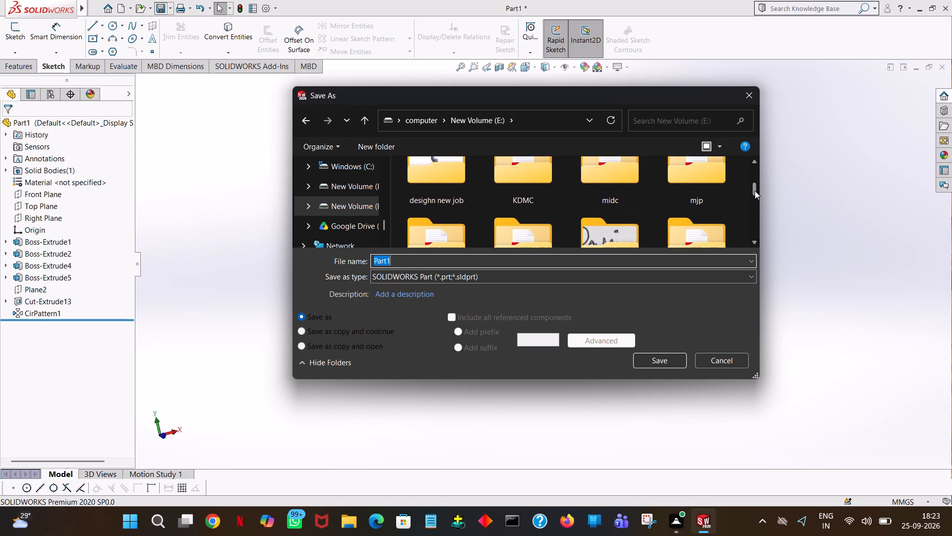
drag(755, 191, 755, 185)
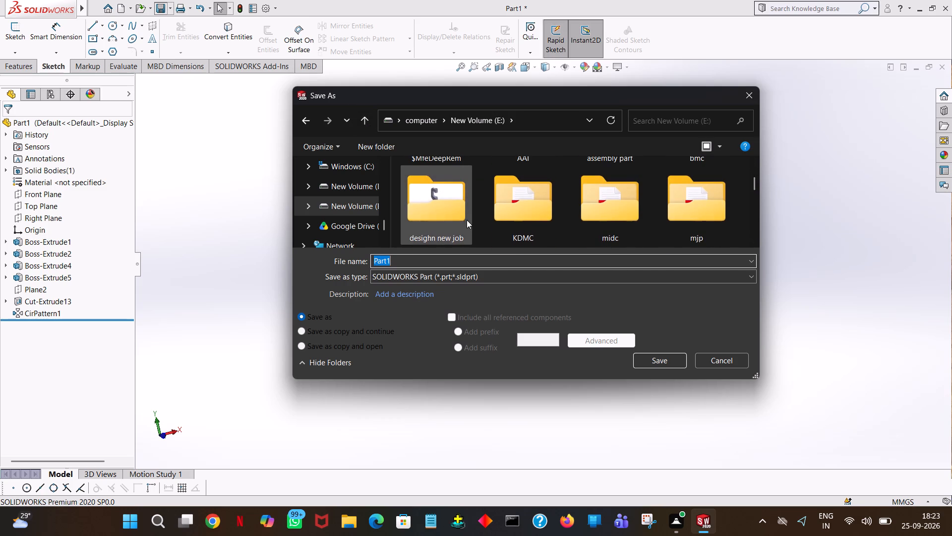
double_click(441, 209)
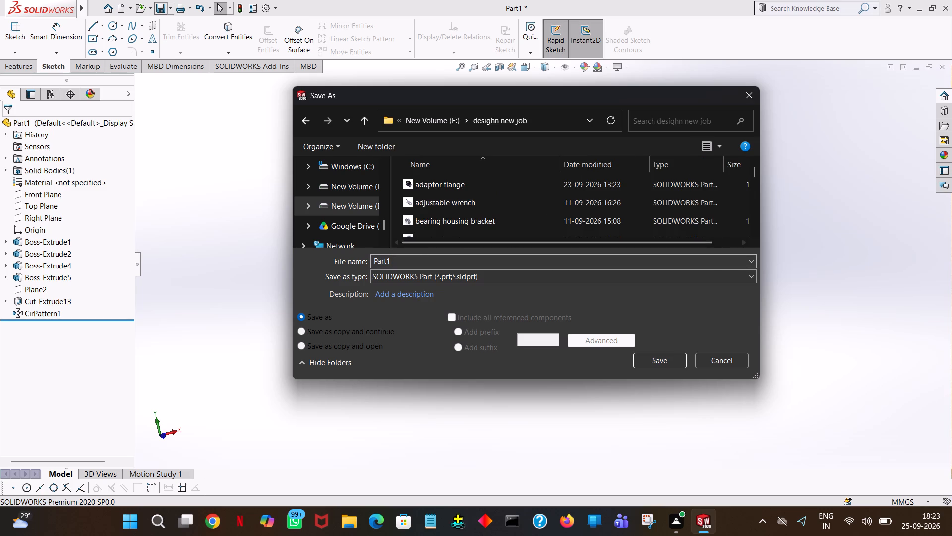
double_click(424, 261)
key(s)
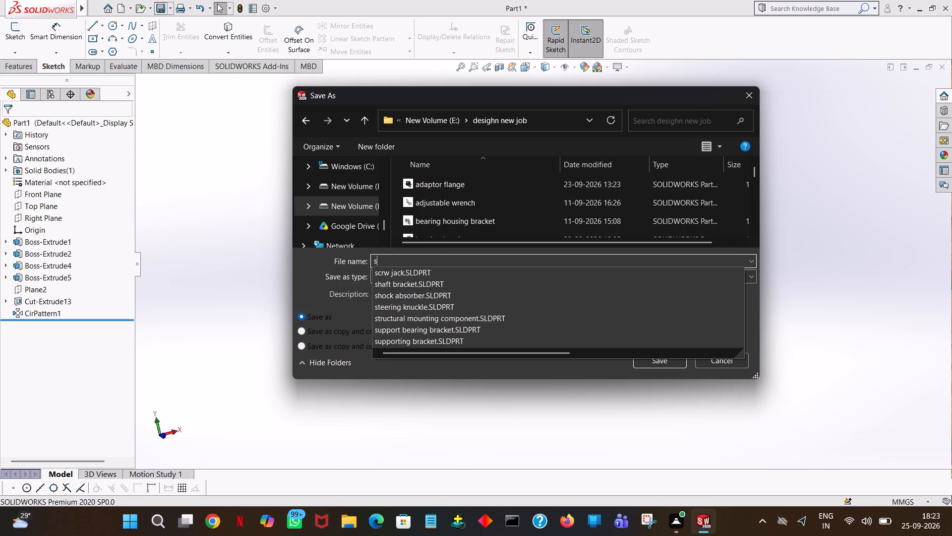
text(plined connector)
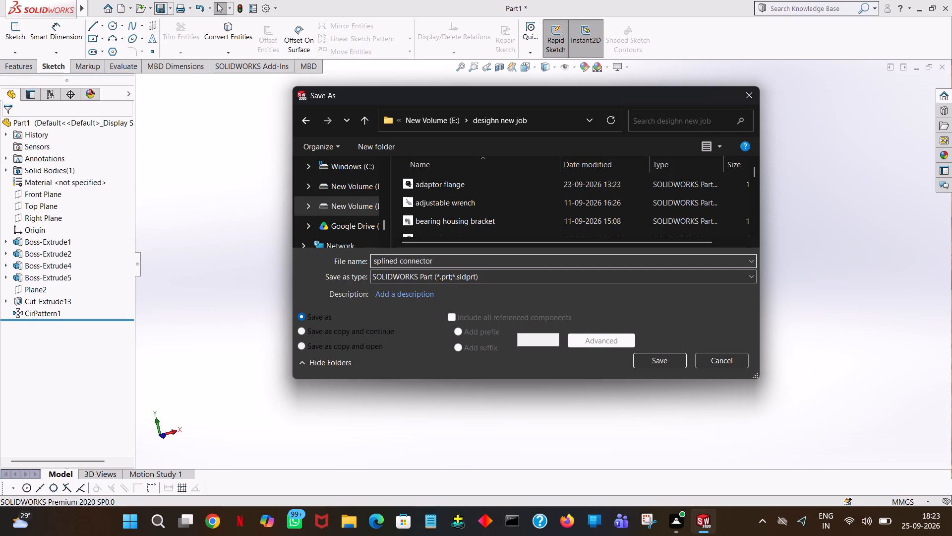
key(Return)
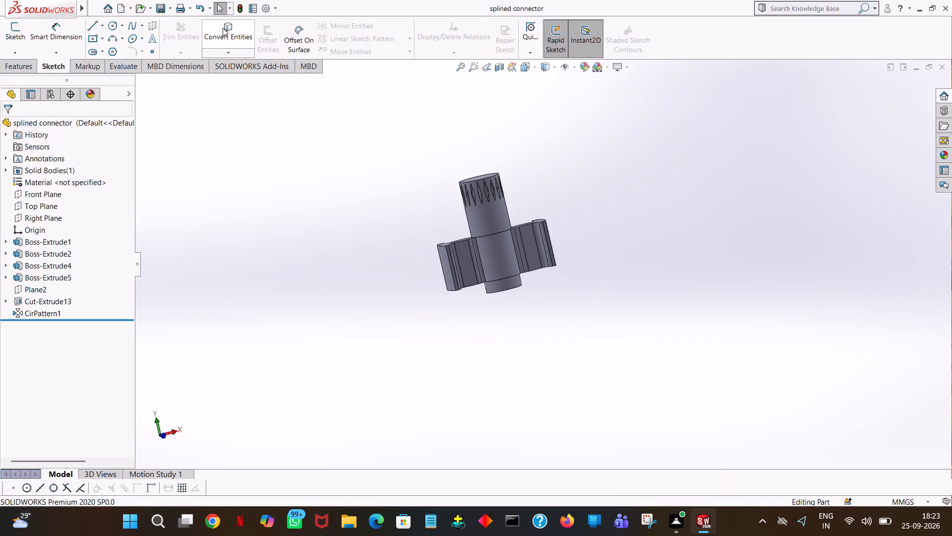
Save a PDF copy of the splined connector in the "pdf new job" folder on New Volume (E:).
click(171, 6)
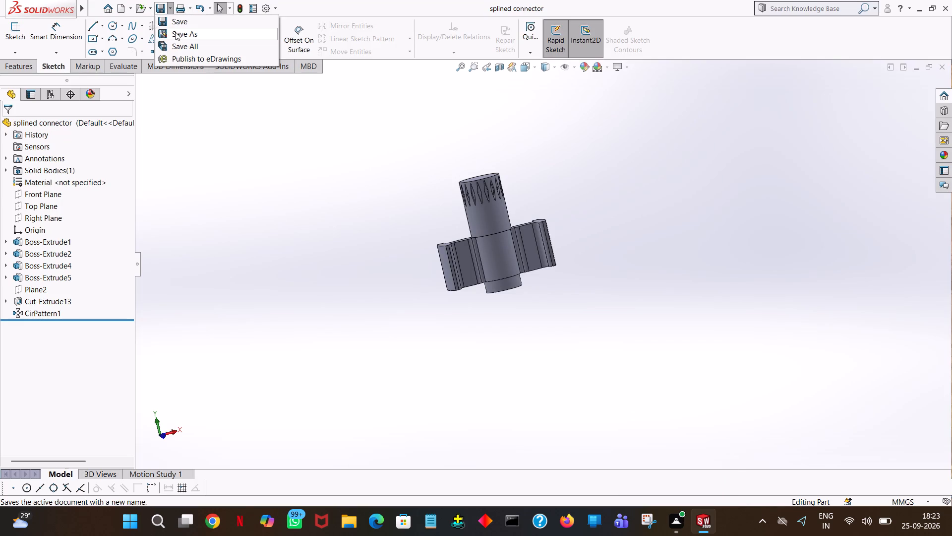
click(175, 32)
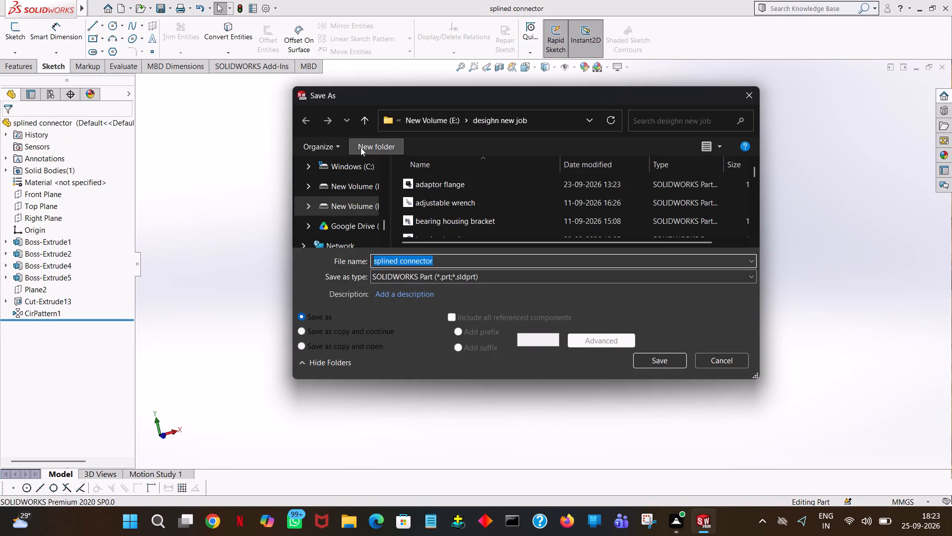
click(367, 121)
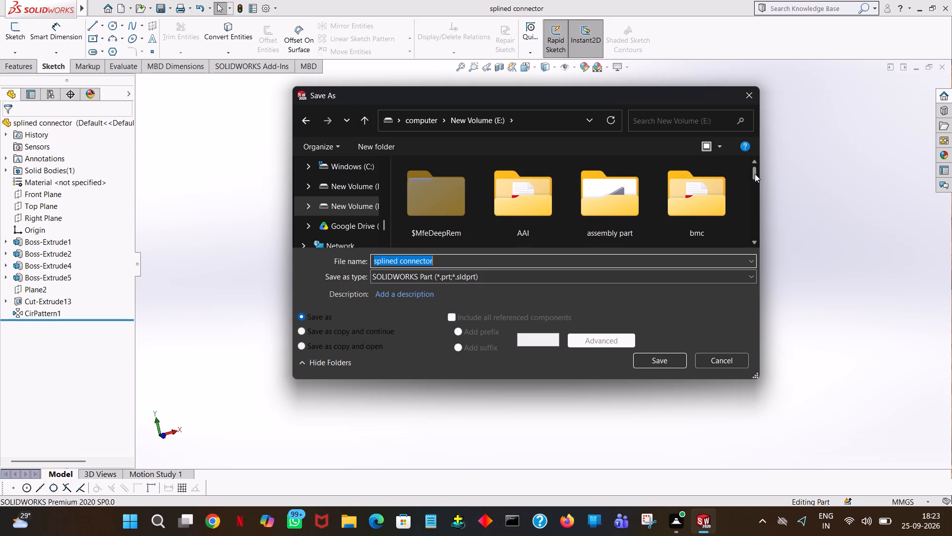
drag(755, 173, 759, 196)
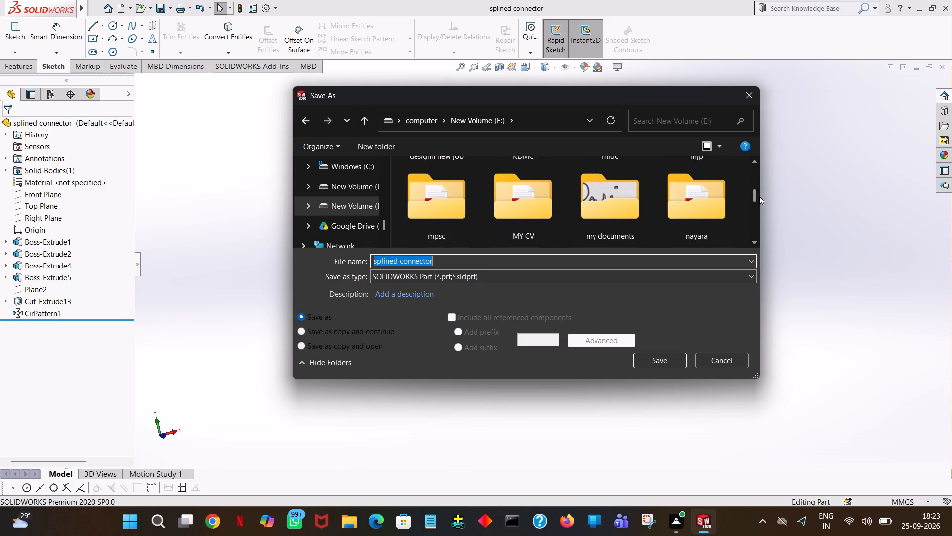
drag(759, 196, 765, 212)
double_click(516, 186)
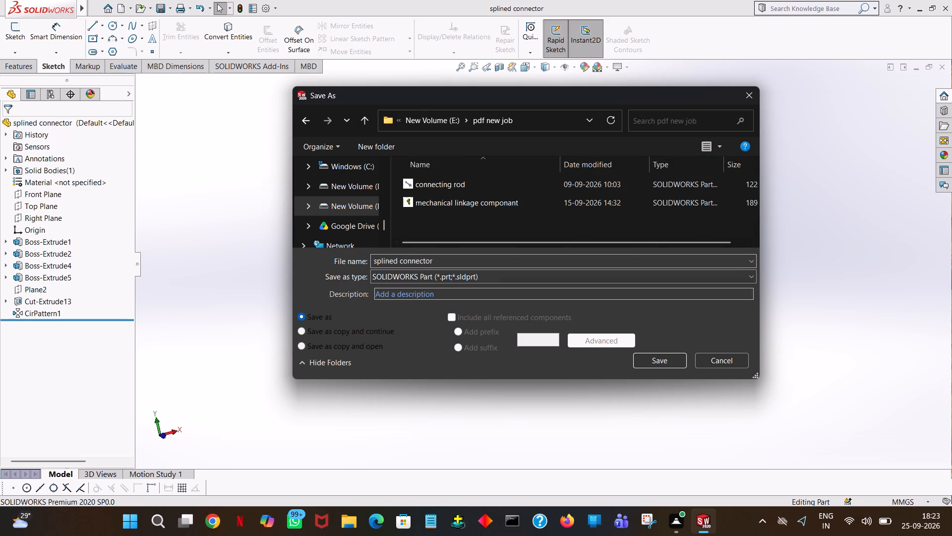
click(479, 281)
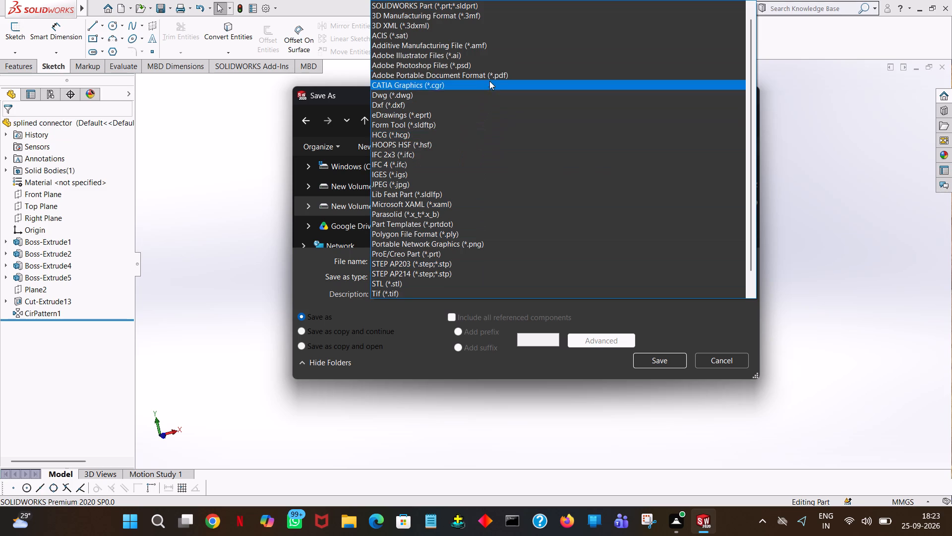
click(490, 77)
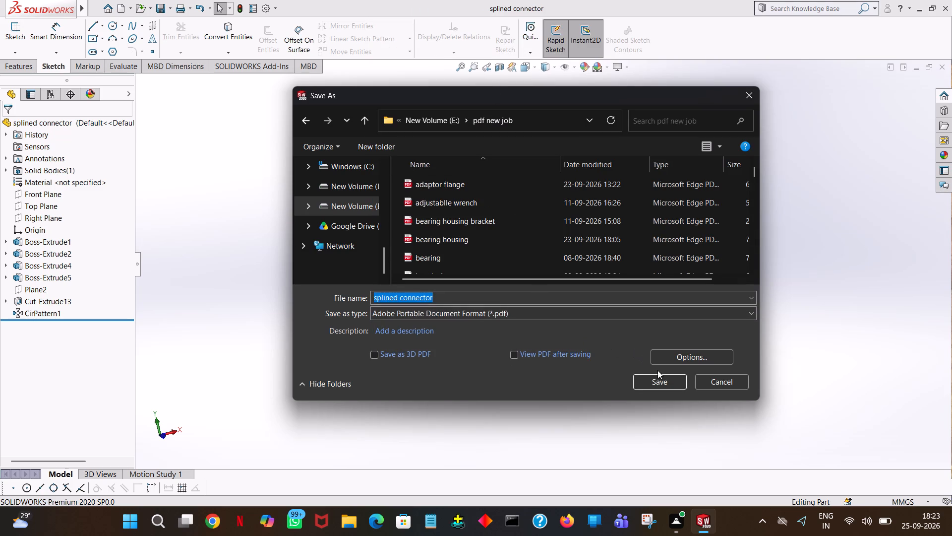
click(658, 379)
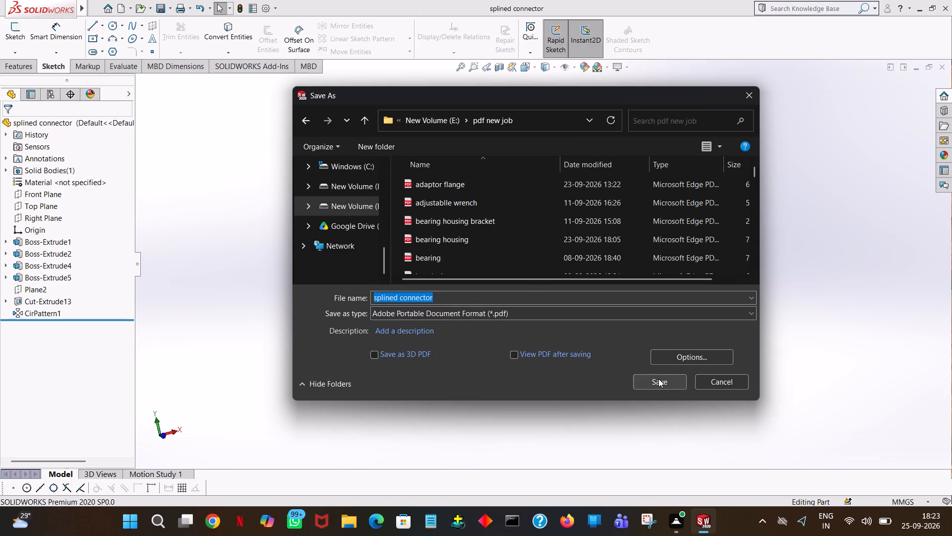